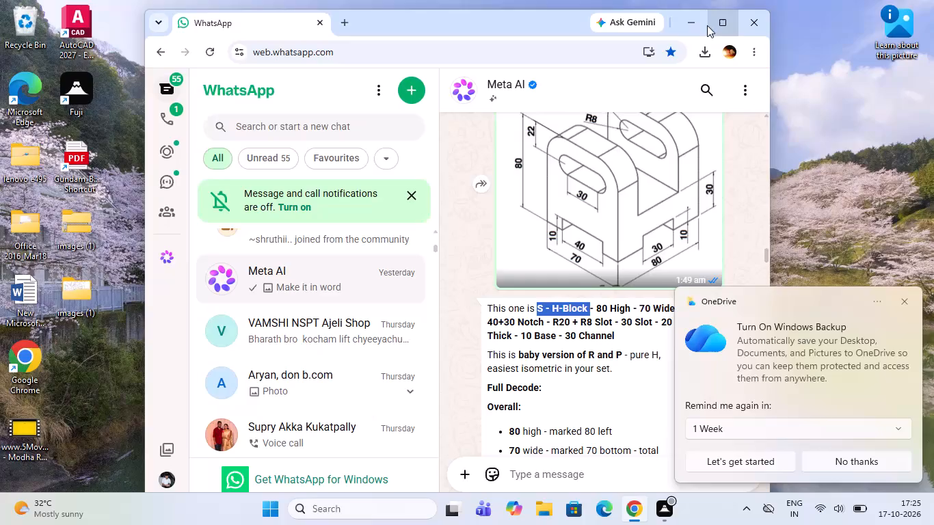
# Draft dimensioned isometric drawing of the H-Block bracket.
# Minimize the browser window showing the H-Block reference drawing.
pyautogui.click(704, 25)
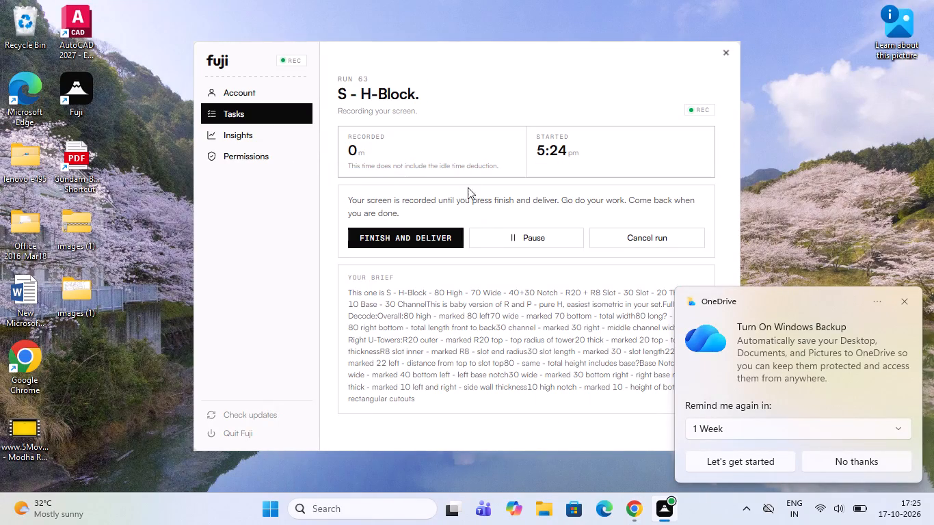
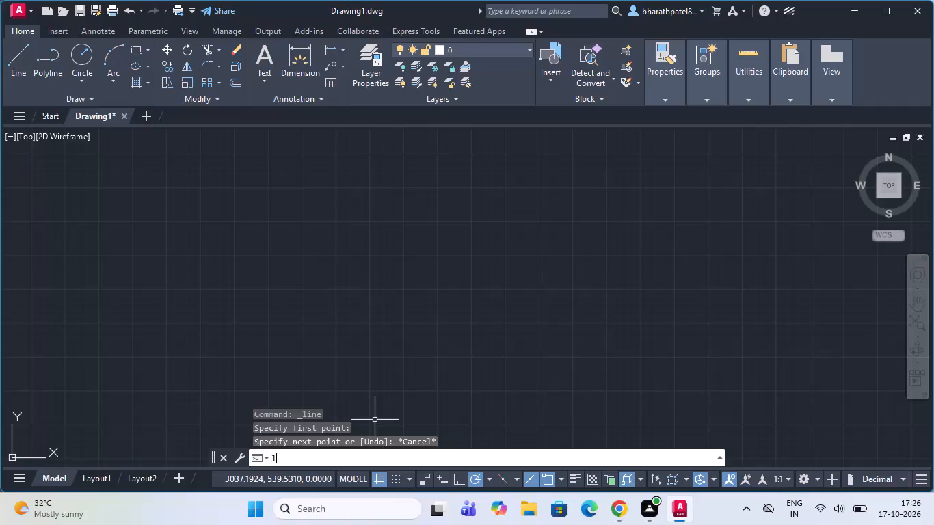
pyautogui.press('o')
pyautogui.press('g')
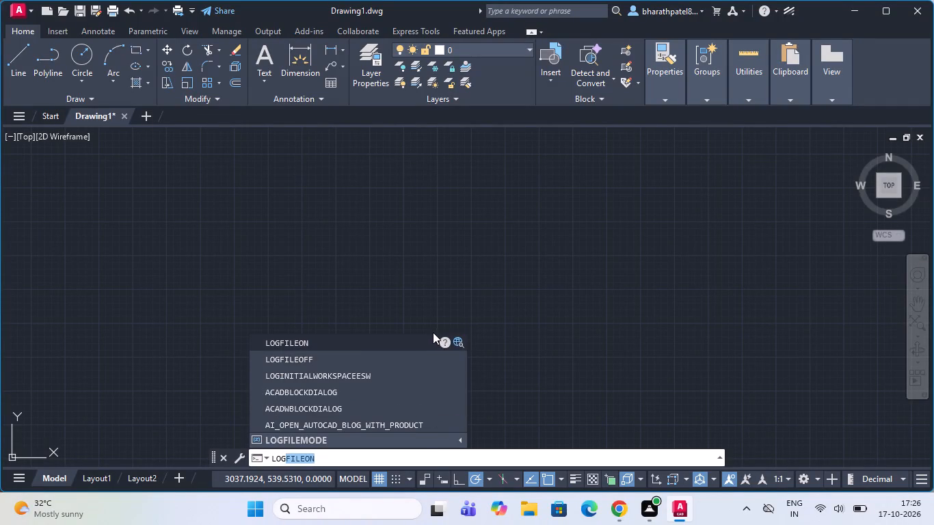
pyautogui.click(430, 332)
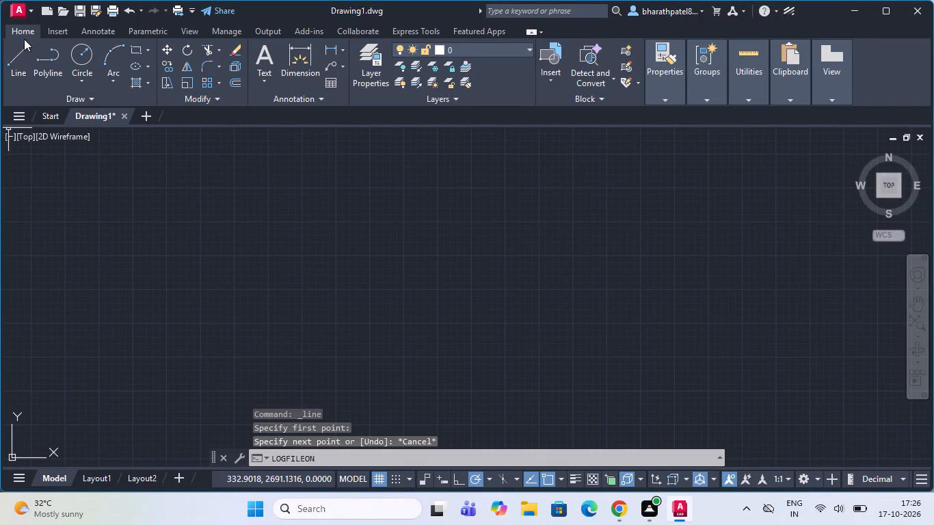
# Turn on isometric drafting with the isoplane set to Top.
pyautogui.click(23, 49)
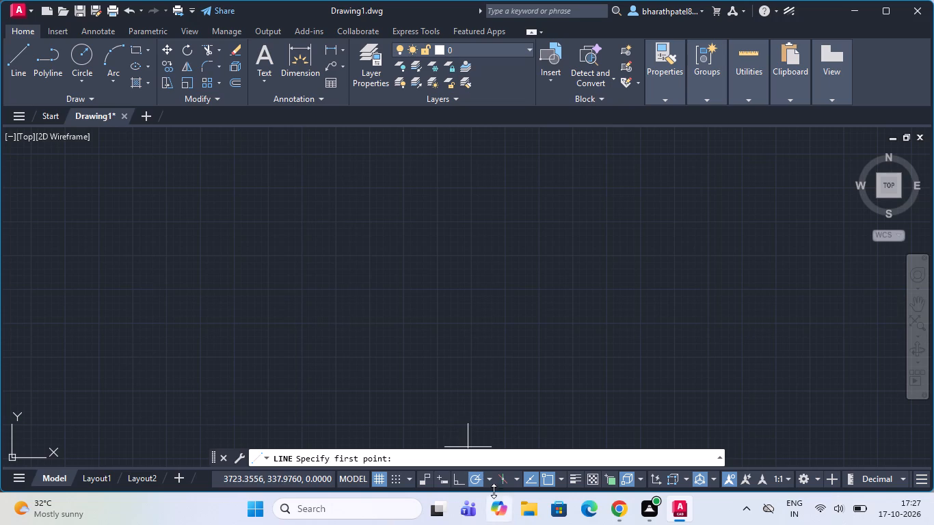
pyautogui.click(502, 477)
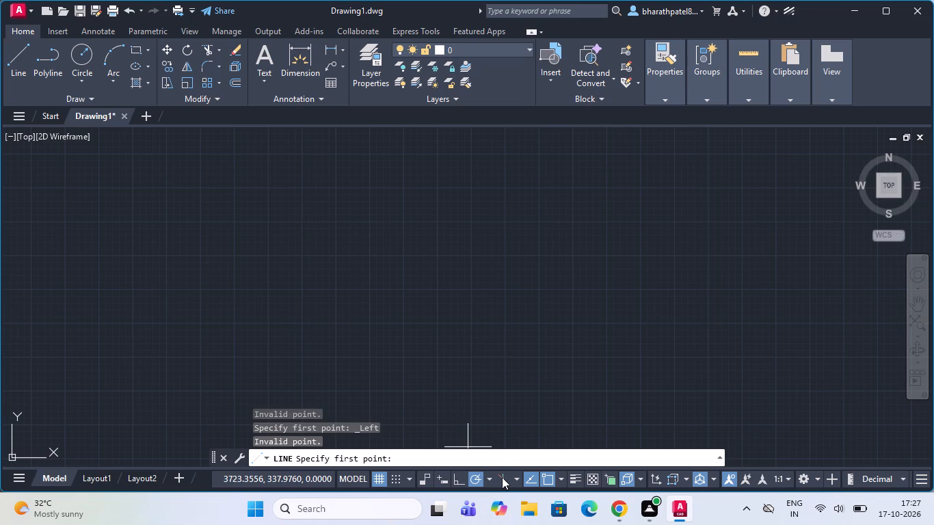
pyautogui.click(504, 479)
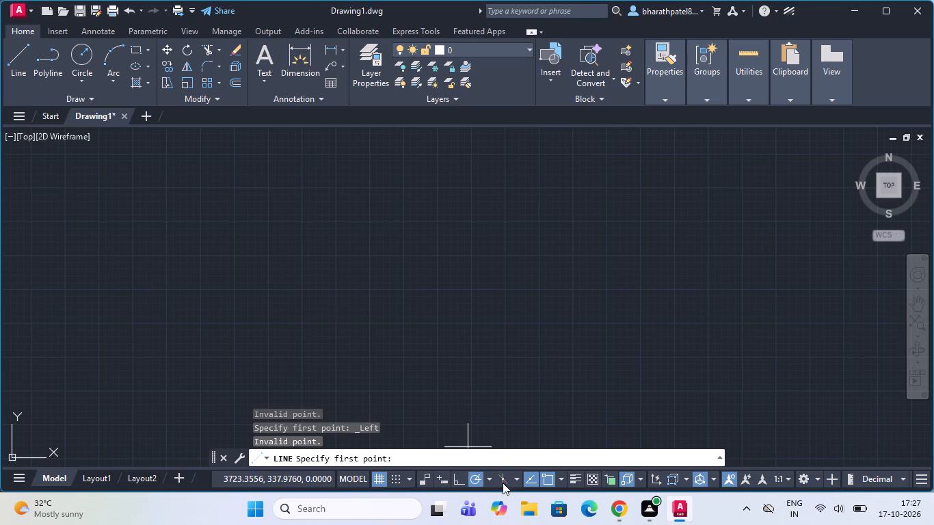
pyautogui.click(502, 481)
pyautogui.click(517, 482)
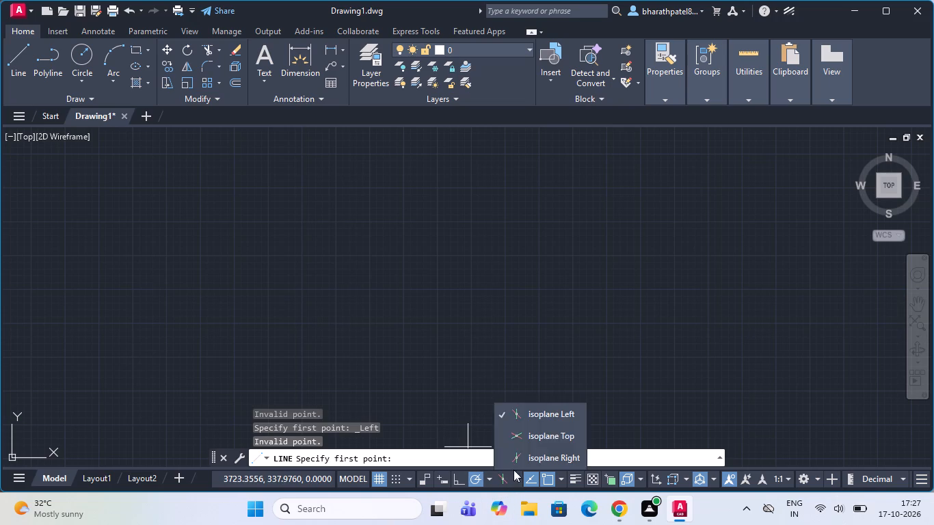
pyautogui.click(503, 431)
pyautogui.click(502, 477)
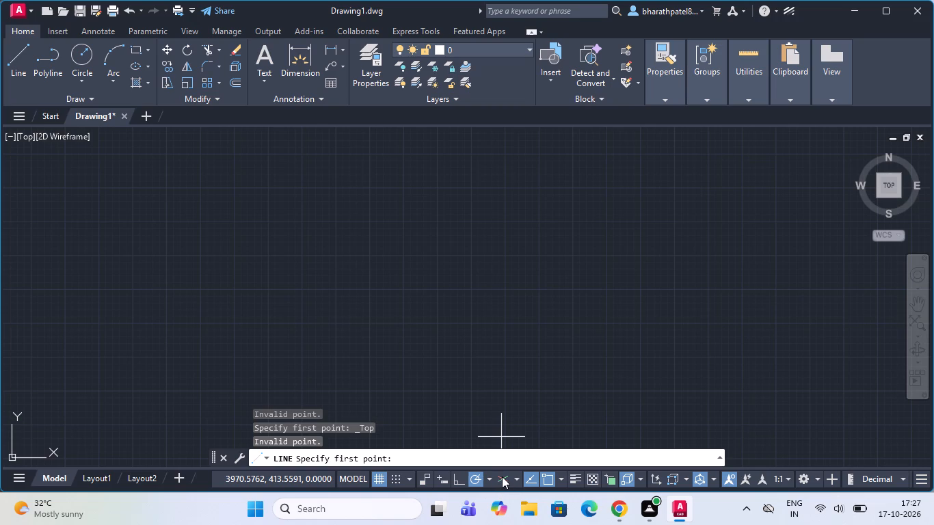
pyautogui.click(502, 476)
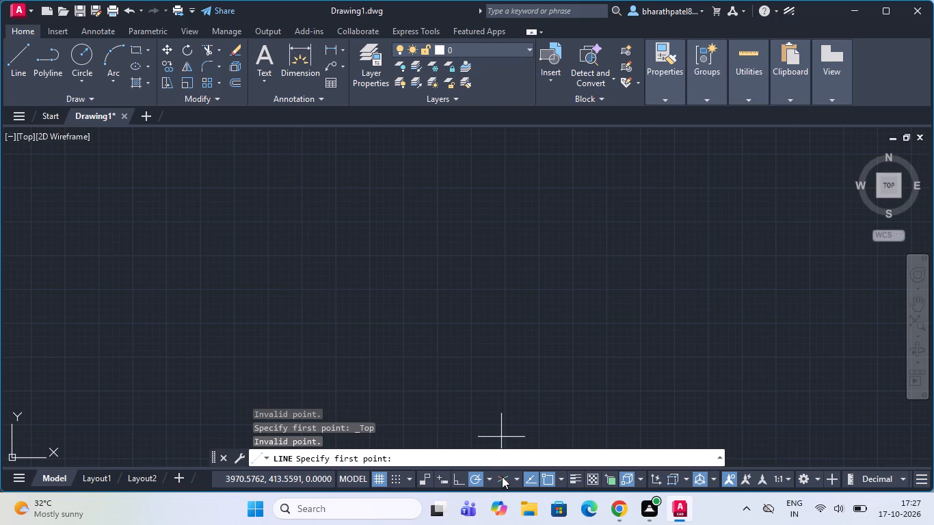
pyautogui.press('Escape')
pyautogui.click(500, 476)
pyautogui.click(519, 479)
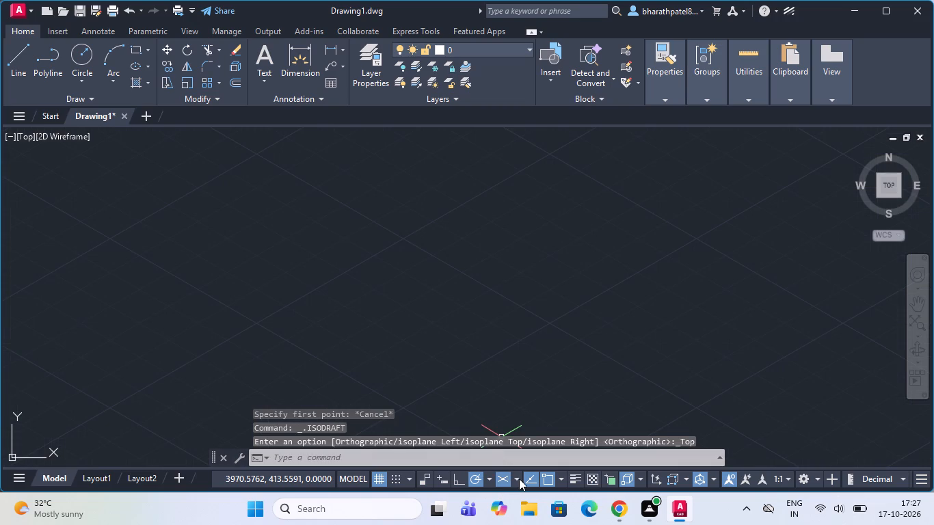
pyautogui.click(518, 437)
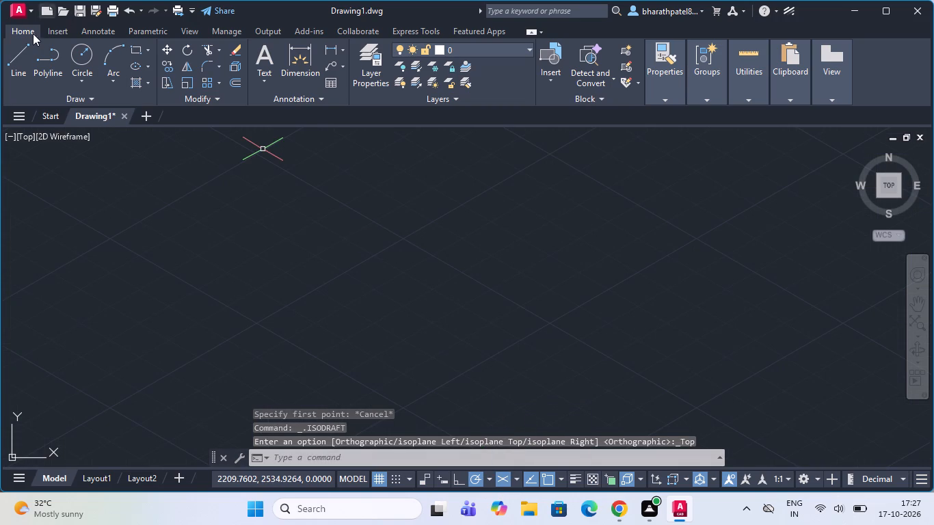
# Draw the block's left face as a closed line loop: 70 at 330°, 80 up, 70 at 150°, and 80 down.
pyautogui.click(25, 46)
pyautogui.scroll(-1, 276, 213)
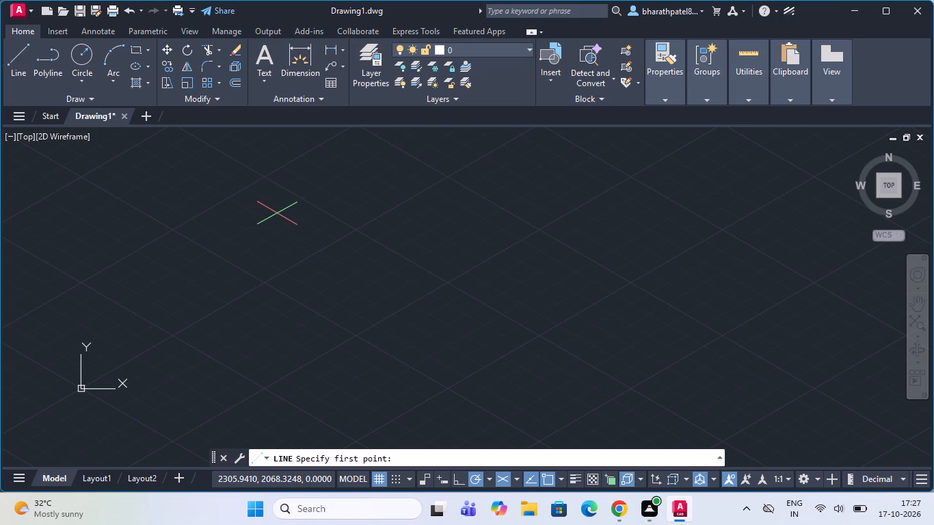
pyautogui.scroll(3, 282, 211)
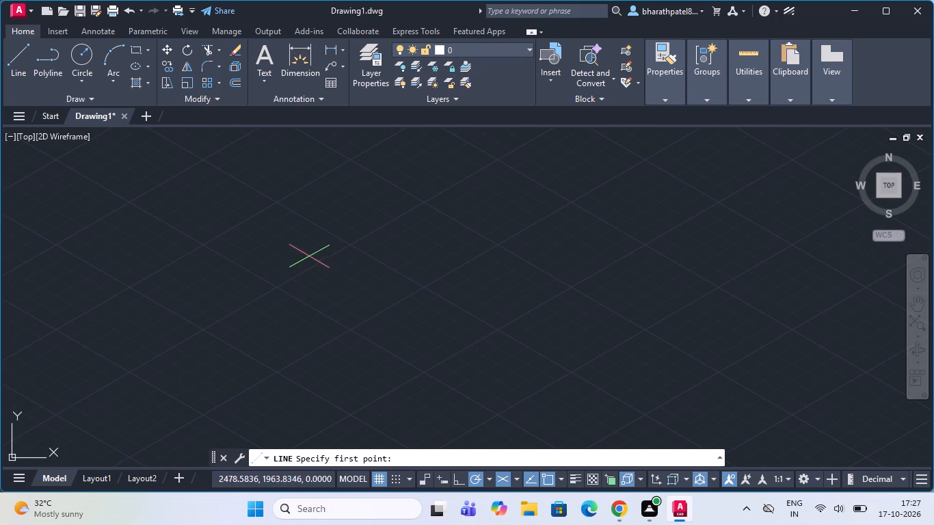
pyautogui.click(304, 249)
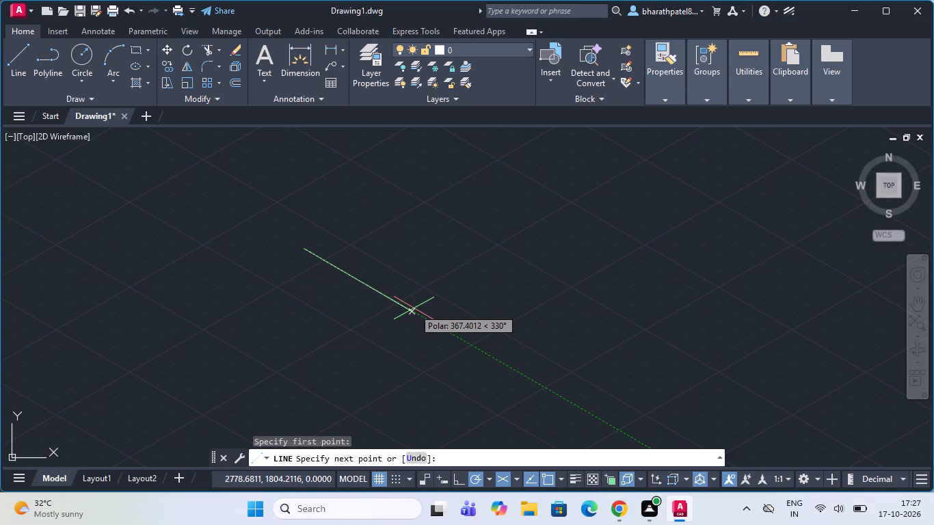
pyautogui.write('70')
pyautogui.press('Return')
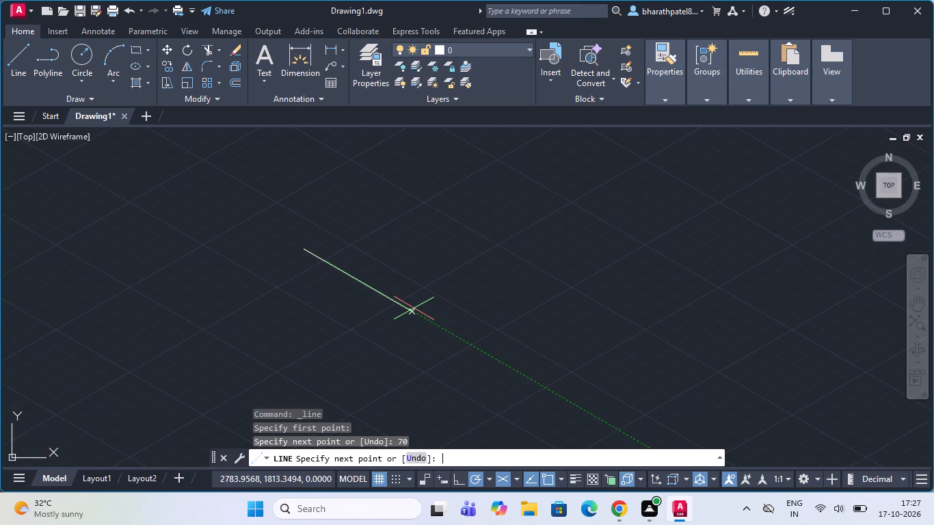
pyautogui.scroll(4, 283, 236)
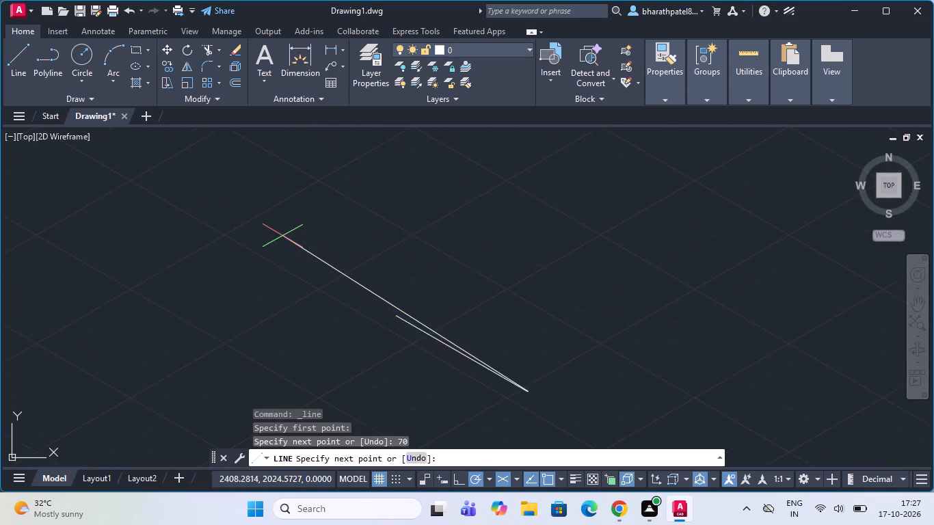
pyautogui.scroll(1, 282, 236)
pyautogui.scroll(-2, 282, 236)
pyautogui.scroll(2, 375, 278)
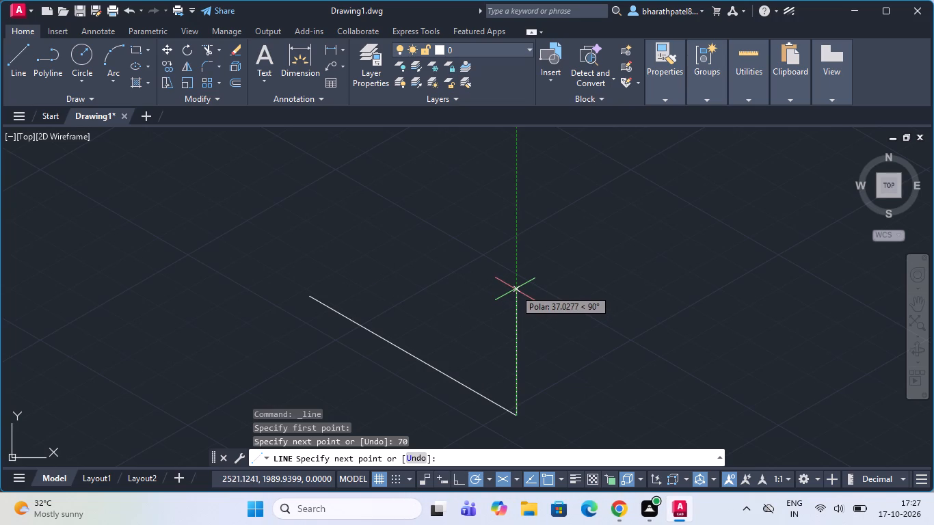
pyautogui.write('80')
pyautogui.press('Return')
pyautogui.scroll(-2, 510, 287)
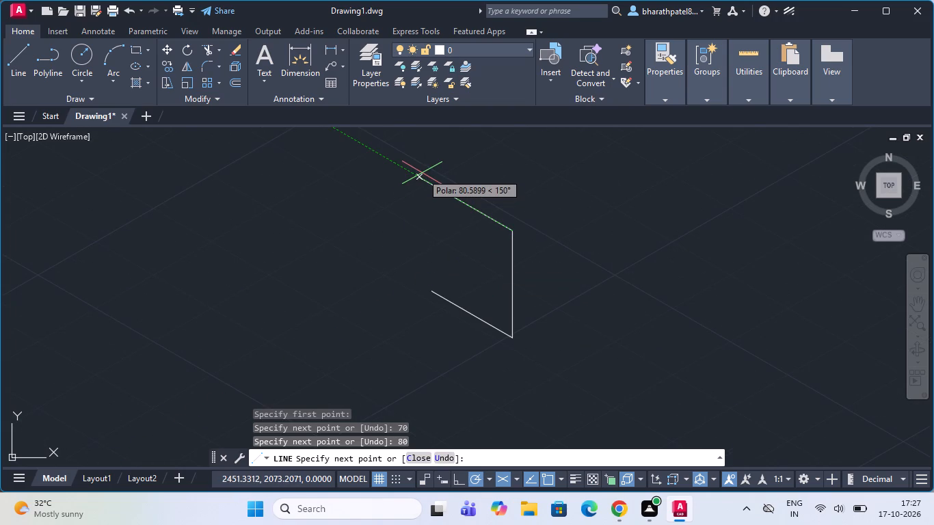
pyautogui.write('70')
pyautogui.press('Return')
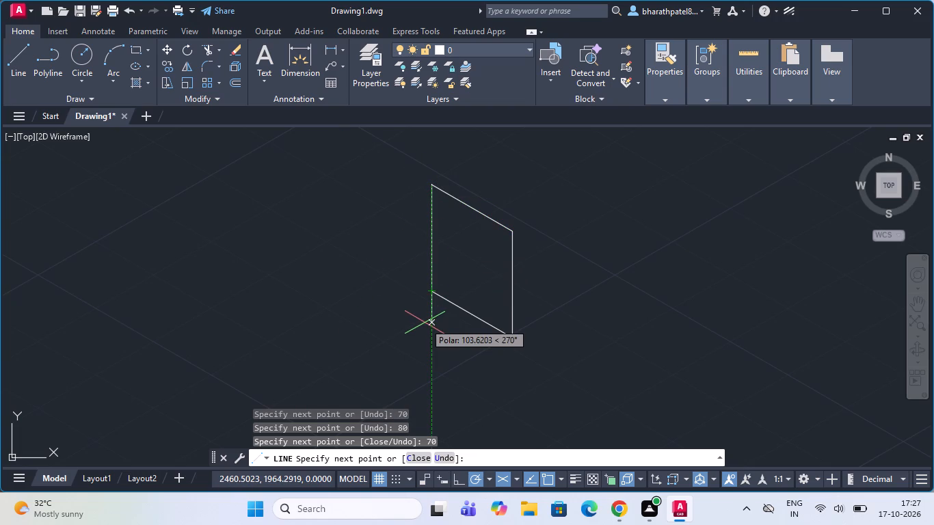
pyautogui.write('80')
pyautogui.press('Return')
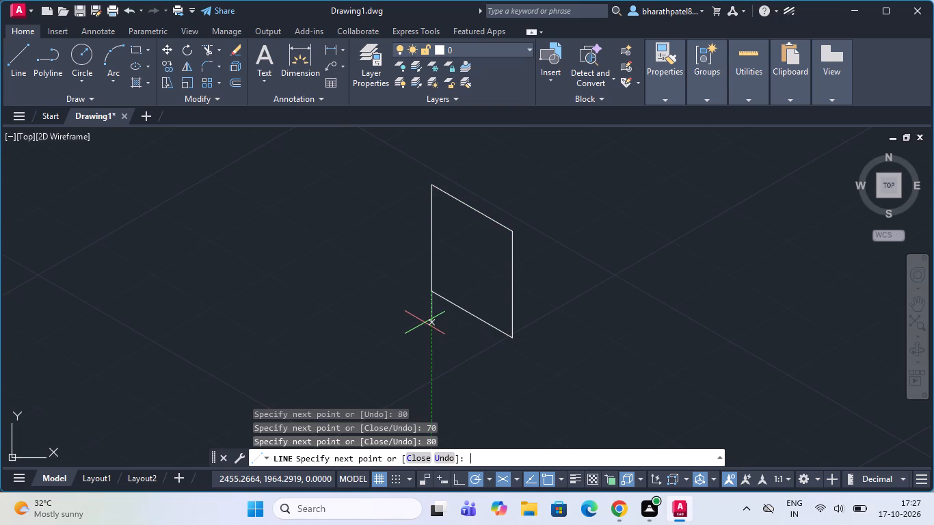
pyautogui.press('Escape')
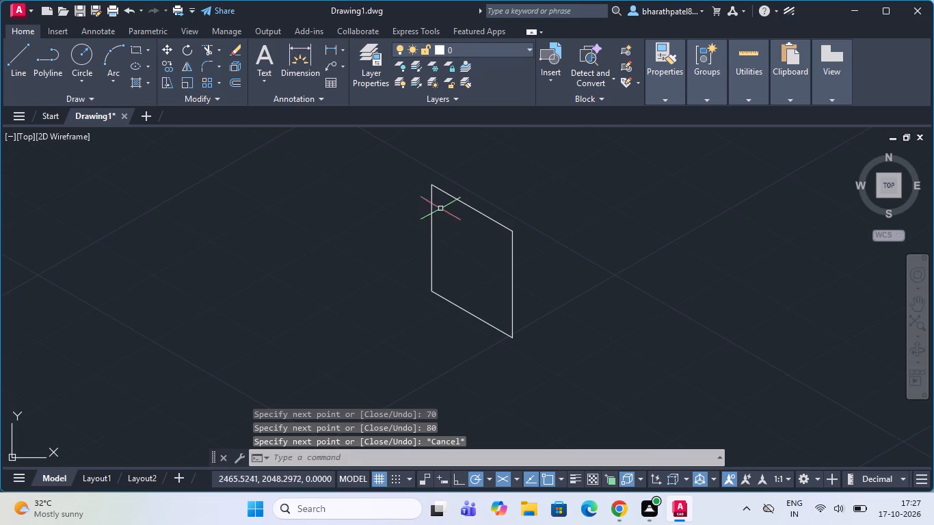
# Draw the adjoining right face from the left face's lower front corner: 80 at 30°, 80 up, and 80 back at 210°.
pyautogui.scroll(1, 455, 170)
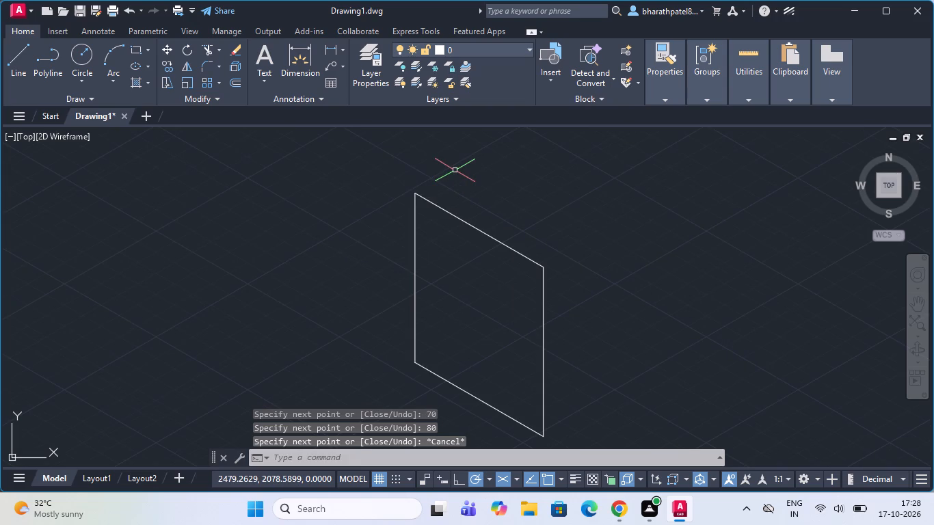
pyautogui.click(17, 64)
pyautogui.scroll(-2, 288, 189)
pyautogui.click(386, 286)
pyautogui.scroll(-1, 388, 286)
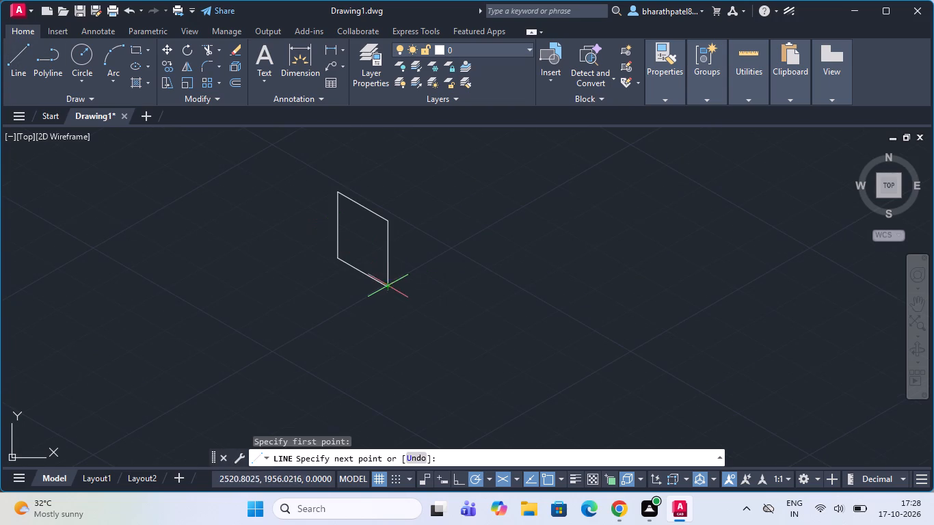
pyautogui.scroll(-1, 388, 287)
pyautogui.scroll(3, 385, 266)
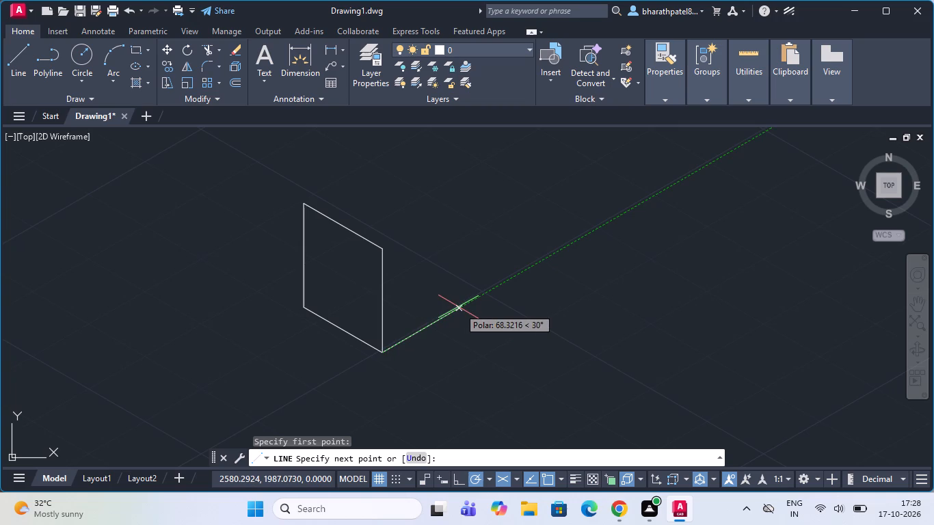
pyautogui.press('8')
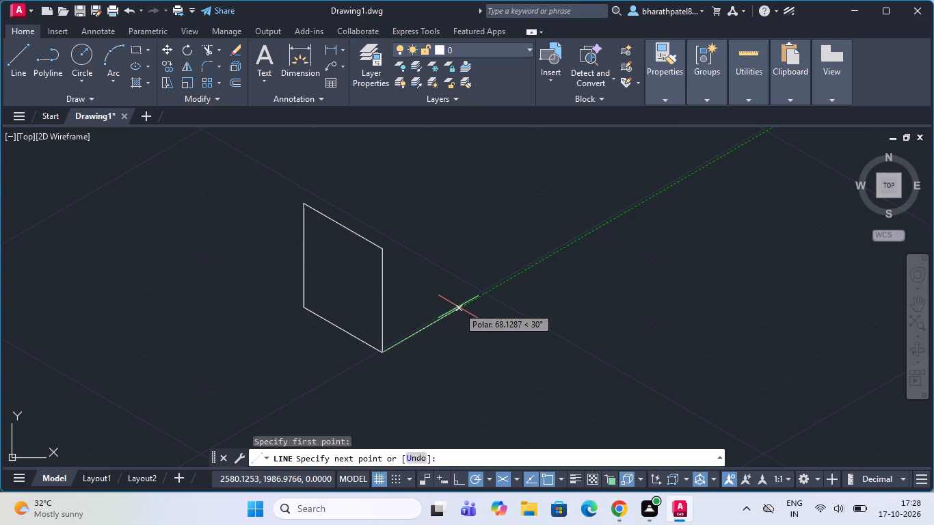
pyautogui.press('0')
pyautogui.press('Return')
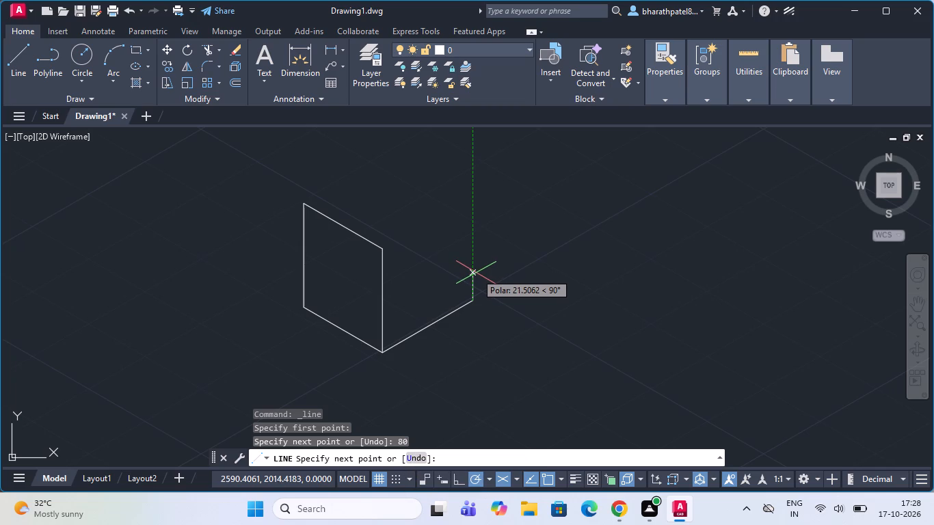
pyautogui.press('8')
pyautogui.press('0')
pyautogui.press('Return')
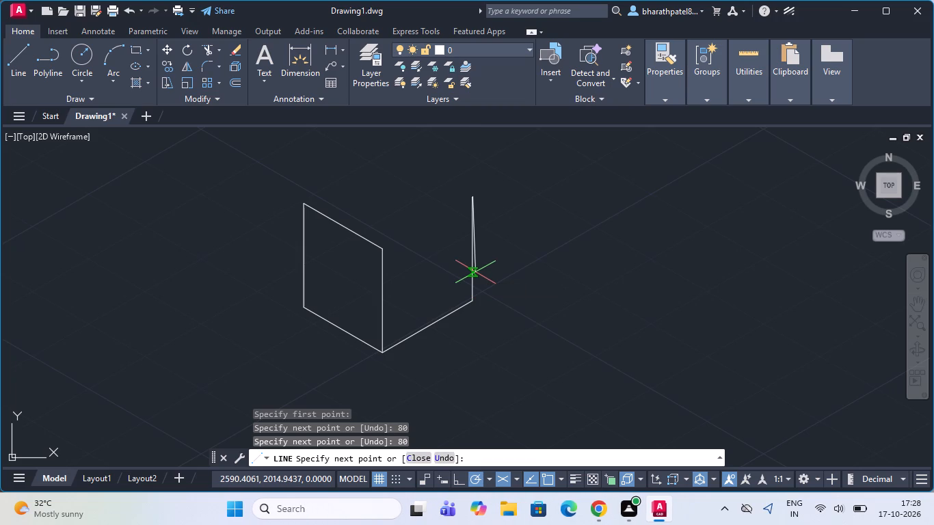
pyautogui.scroll(-1, 475, 272)
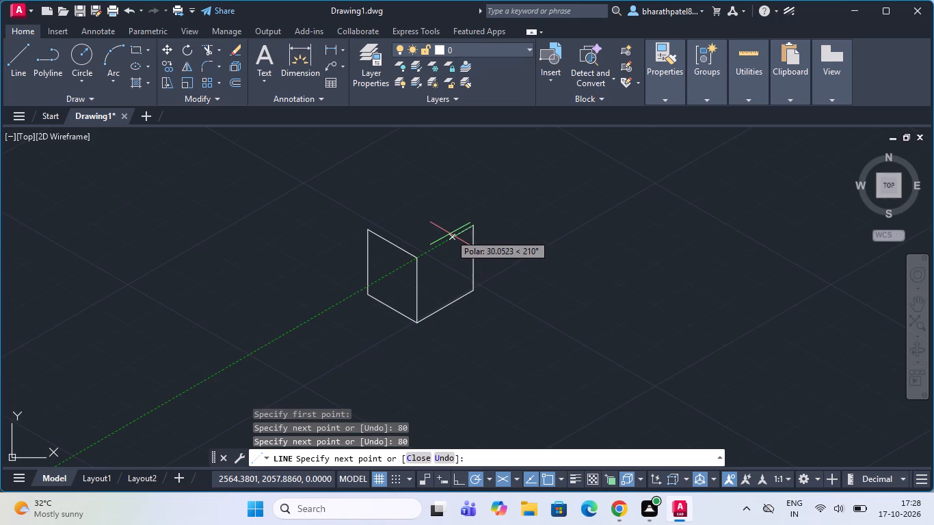
pyautogui.write('80')
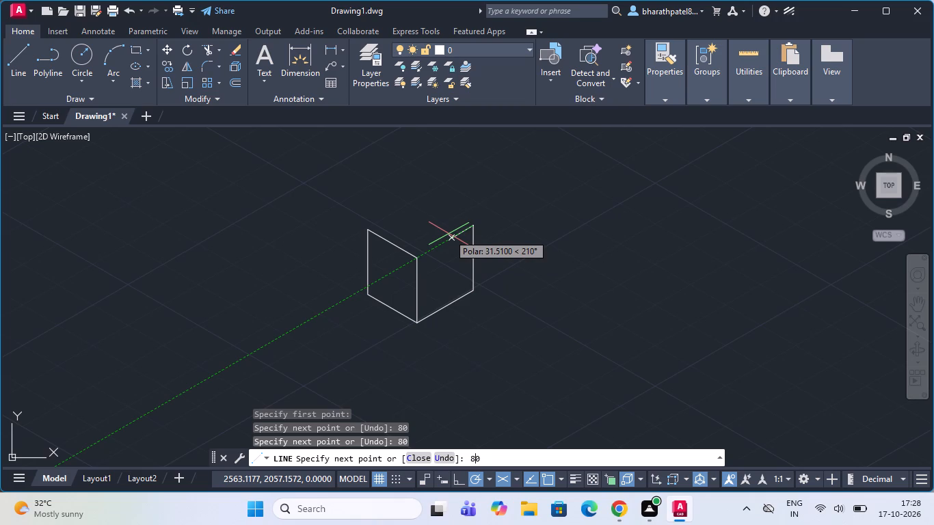
pyautogui.press('Return')
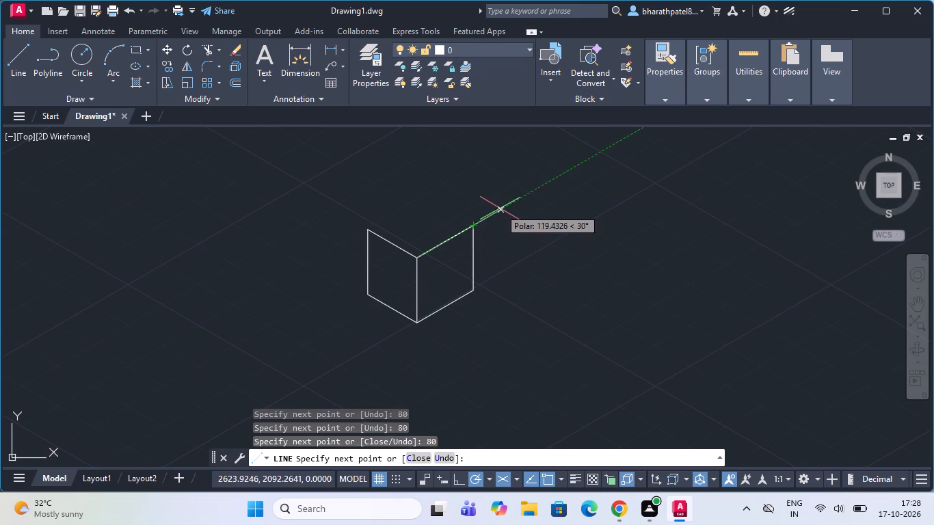
pyautogui.press('Escape')
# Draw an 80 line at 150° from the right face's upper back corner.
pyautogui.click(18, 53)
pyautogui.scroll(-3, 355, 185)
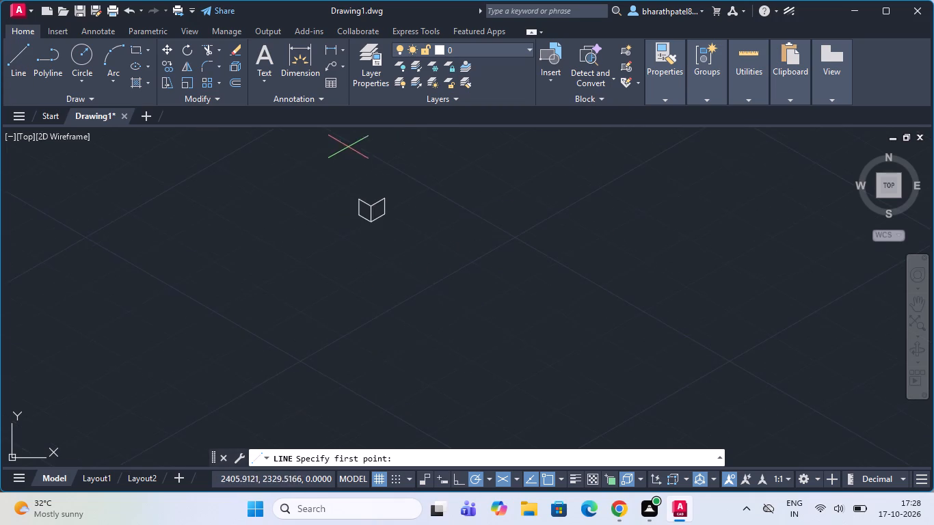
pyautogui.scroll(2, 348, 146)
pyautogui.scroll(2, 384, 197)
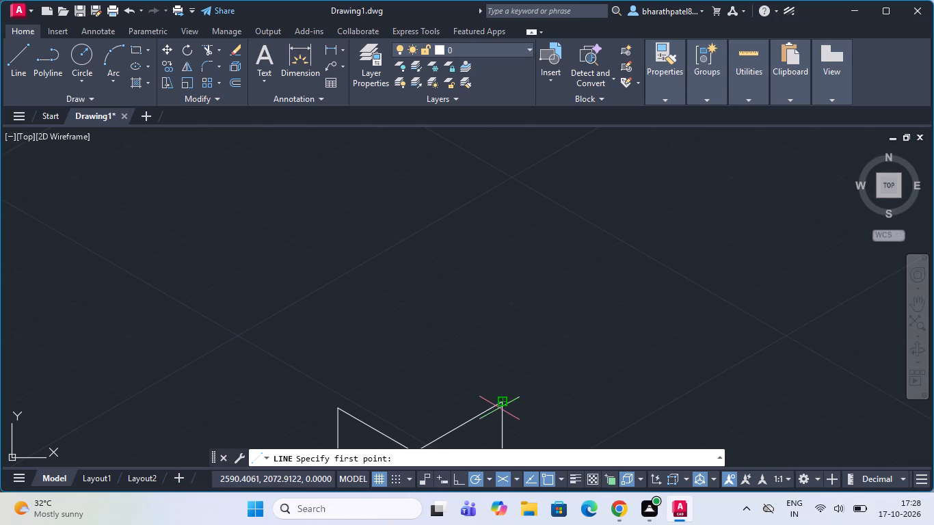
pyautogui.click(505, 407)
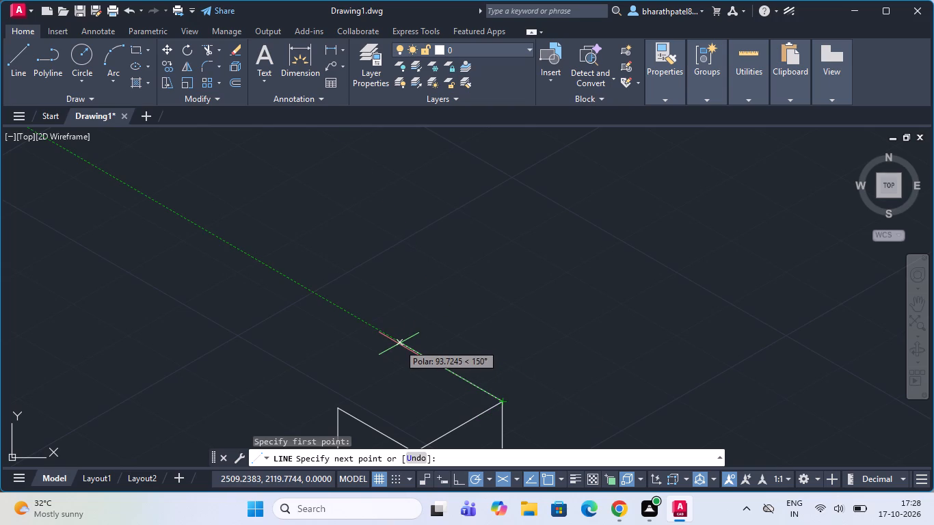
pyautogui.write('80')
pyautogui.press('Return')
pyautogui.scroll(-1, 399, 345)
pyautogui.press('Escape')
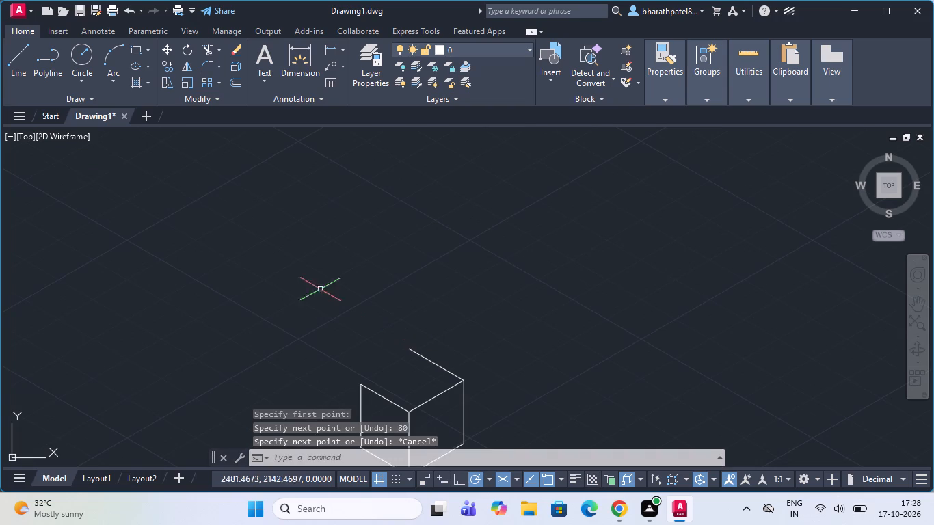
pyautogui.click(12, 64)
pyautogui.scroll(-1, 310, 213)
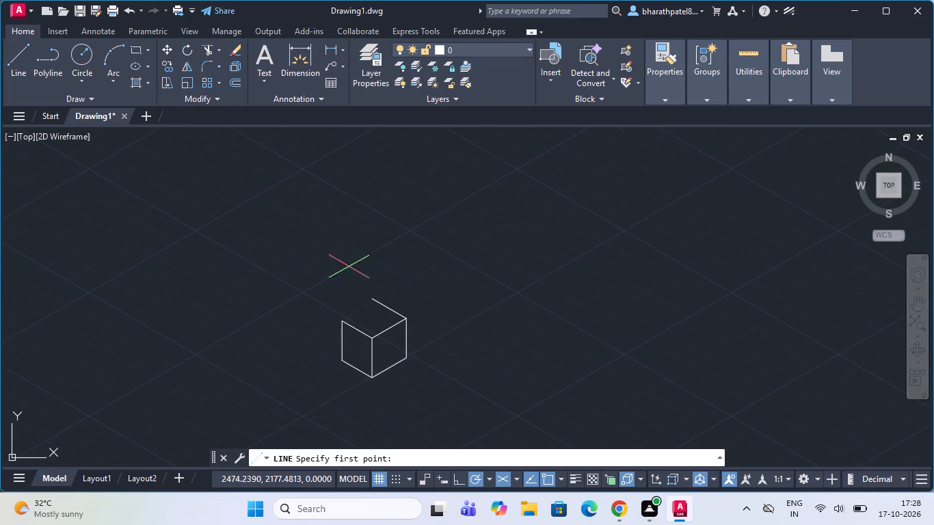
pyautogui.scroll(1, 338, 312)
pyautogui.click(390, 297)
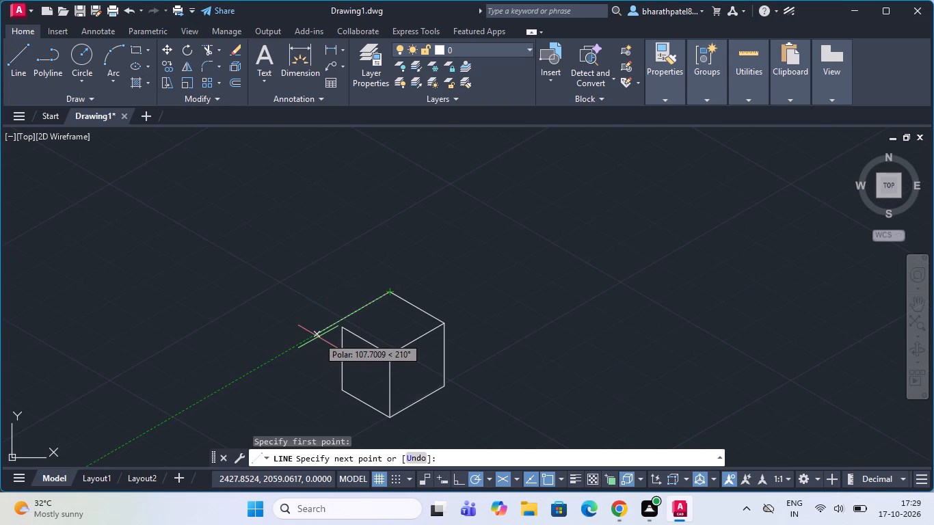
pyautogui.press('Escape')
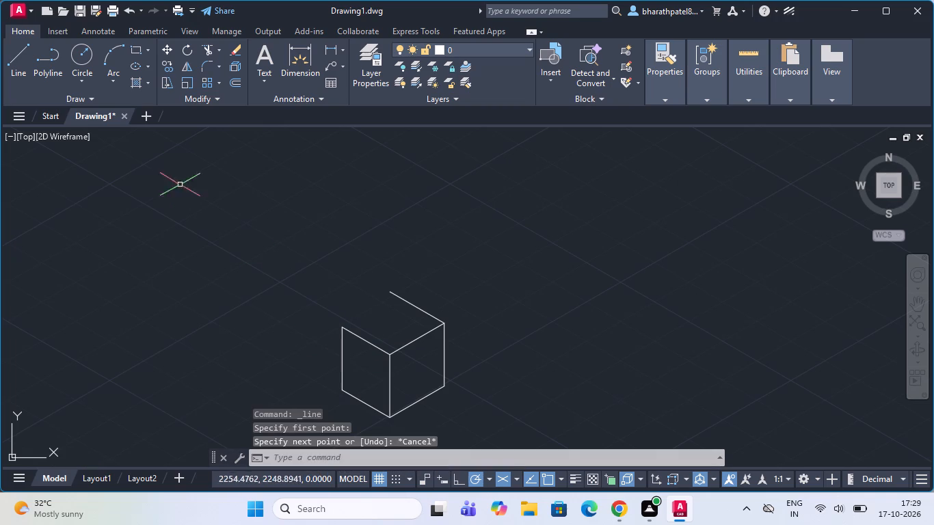
# Draw an 80 line at 30° from the left face's upper back corner as a top-face edge.
pyautogui.click(18, 55)
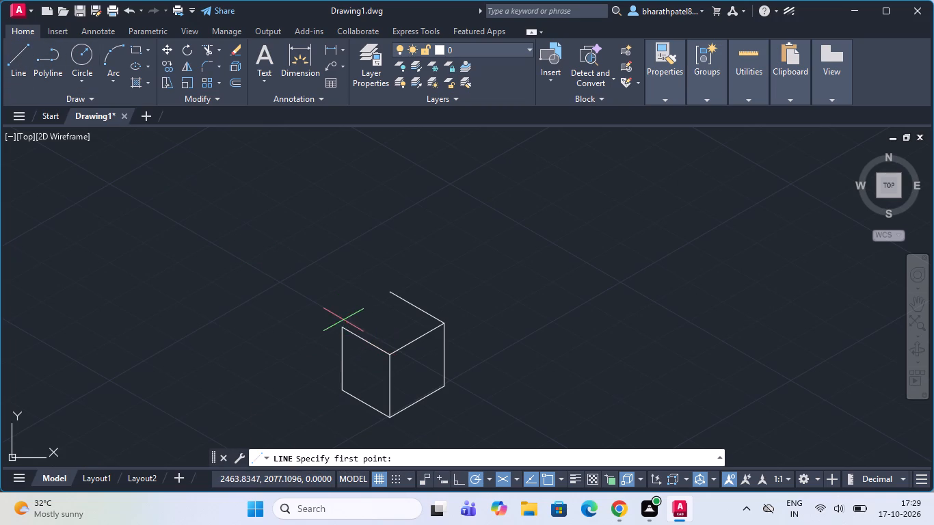
pyautogui.click(342, 327)
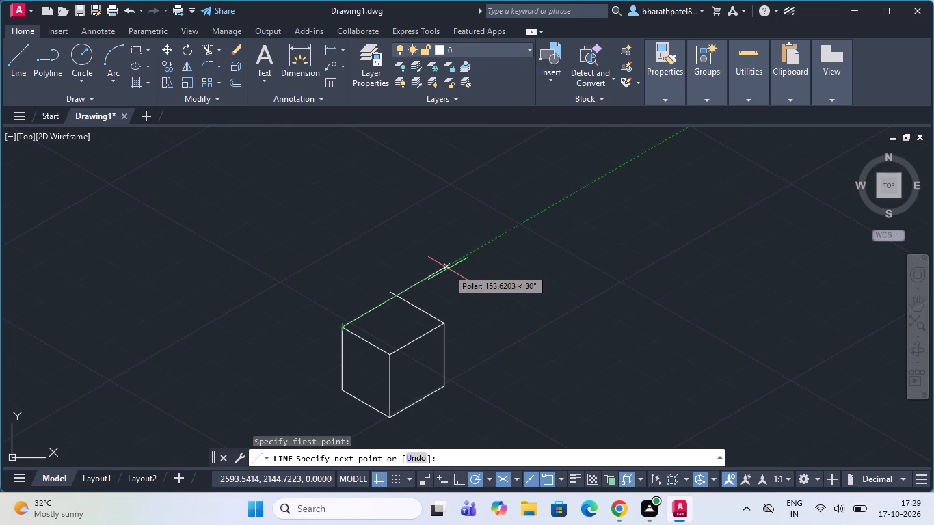
pyautogui.write('80')
pyautogui.press('Return')
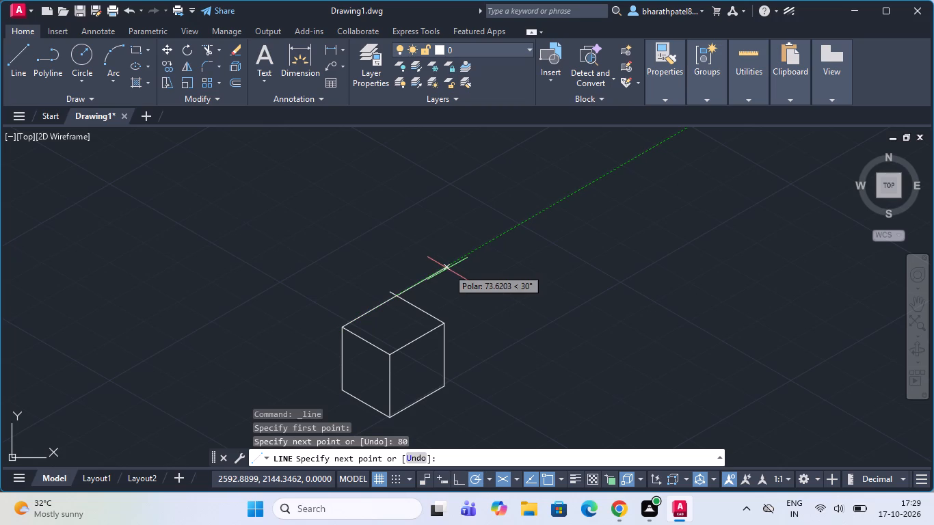
pyautogui.press('Escape')
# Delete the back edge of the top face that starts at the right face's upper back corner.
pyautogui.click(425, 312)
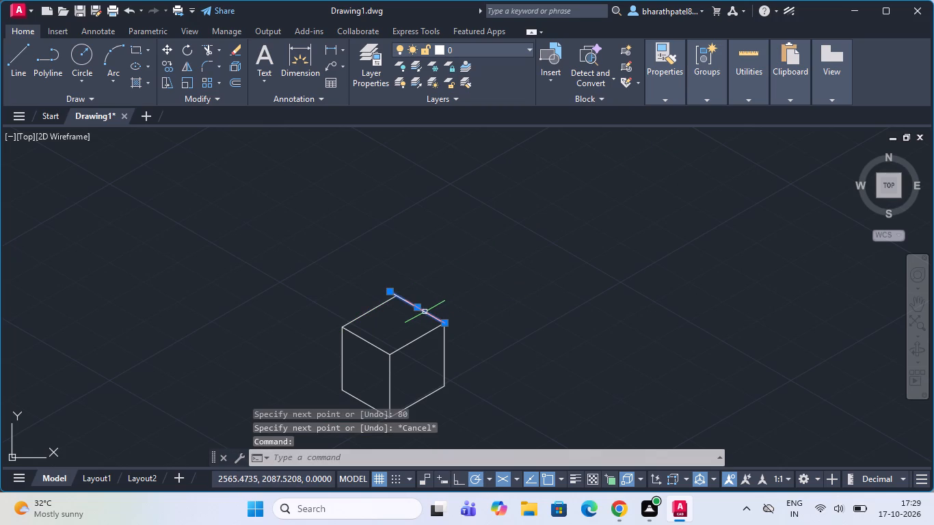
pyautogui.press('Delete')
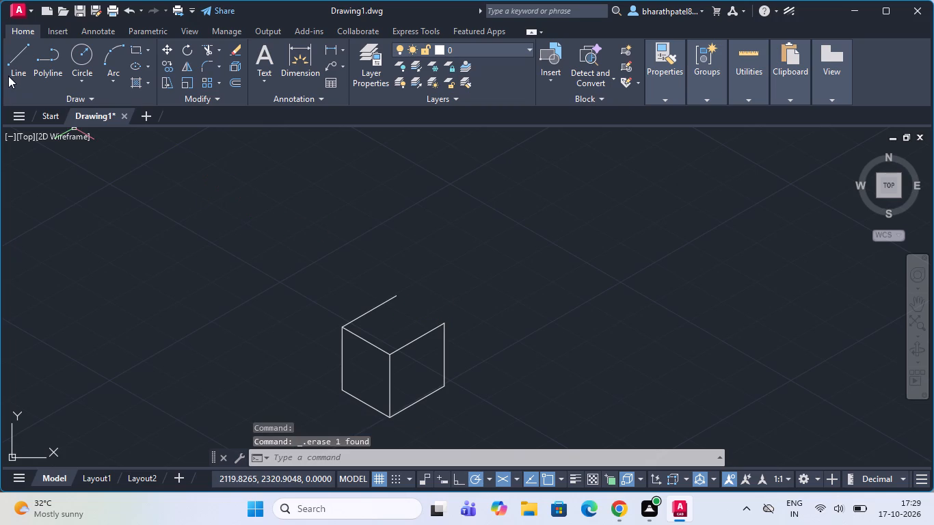
# Draw the top face's back edge, 80 at 330° from the open end of the 30° top edge.
pyautogui.click(7, 66)
pyautogui.scroll(3, 399, 287)
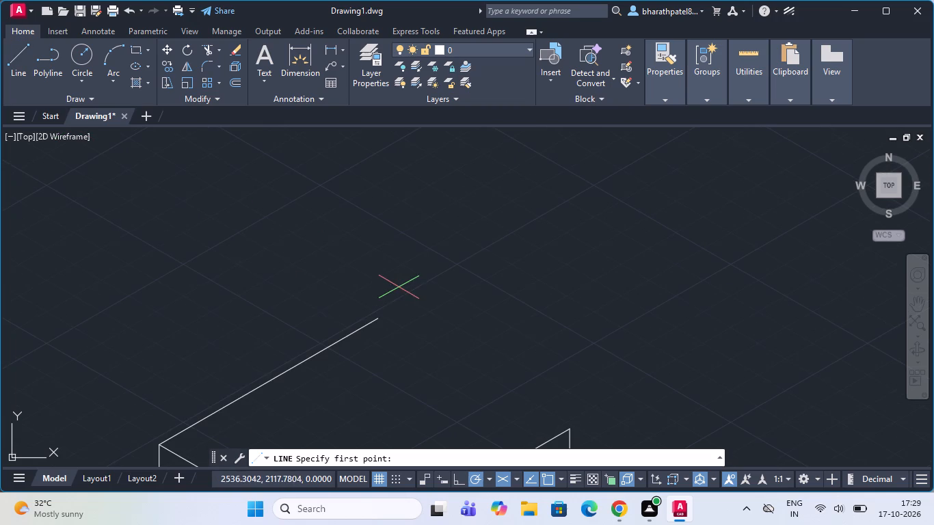
pyautogui.click(377, 318)
pyautogui.scroll(-3, 375, 312)
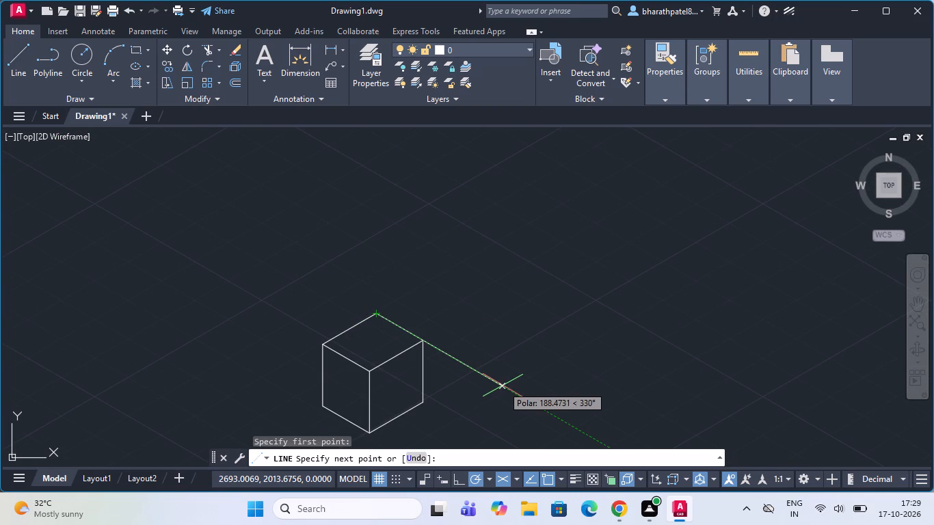
pyautogui.write('80')
pyautogui.press('Return')
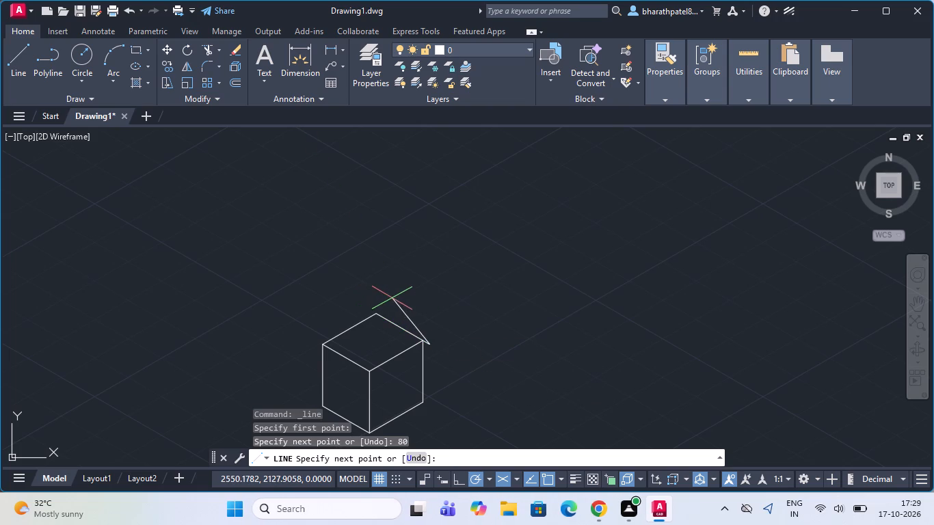
pyautogui.press('Escape')
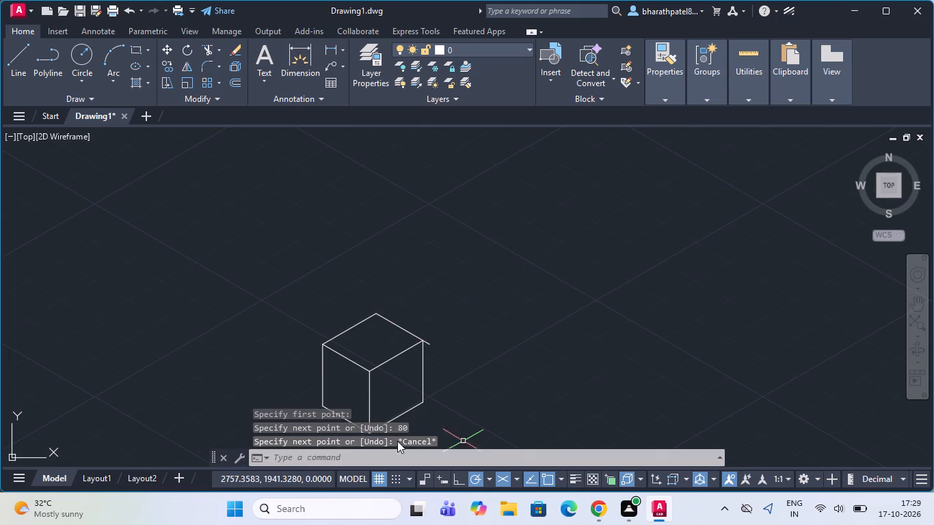
# Review the command history for the line commands and lengths entered since the drawing was created.
pyautogui.click(267, 457)
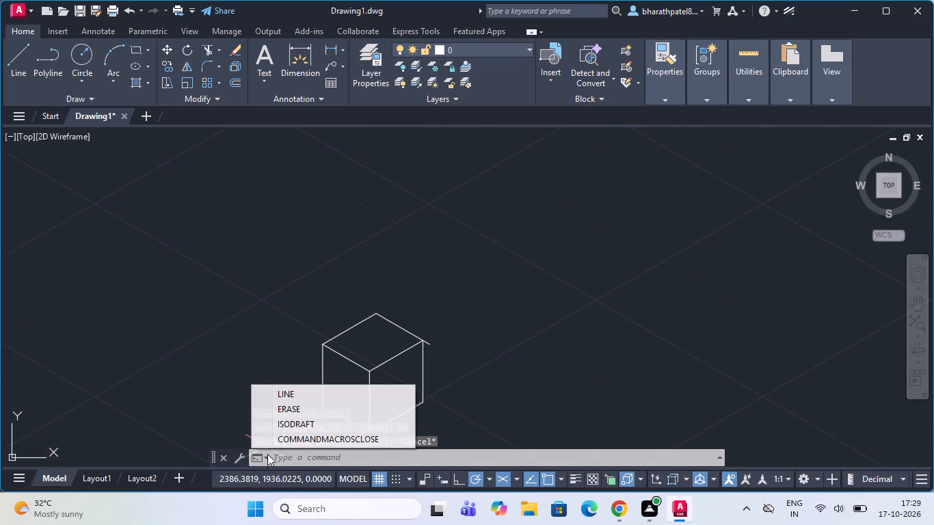
pyautogui.click(721, 455)
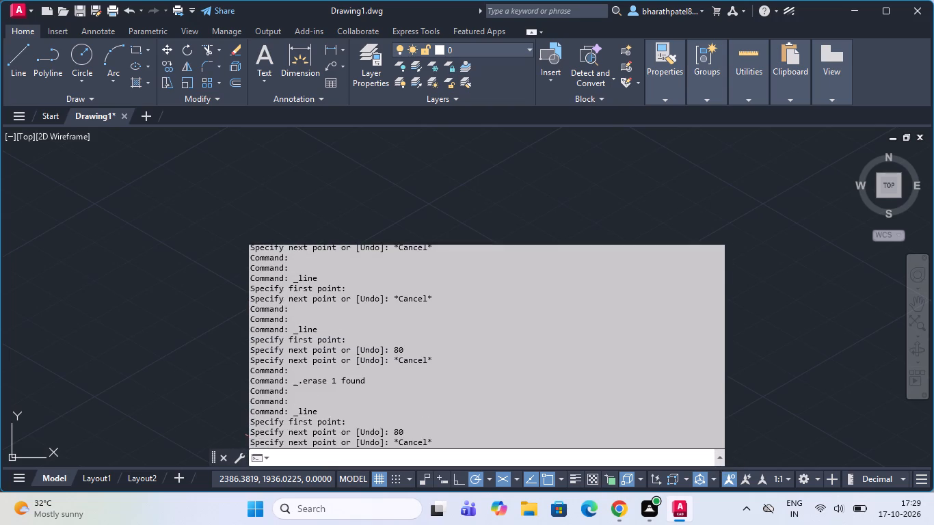
pyautogui.scroll(20, 570, 311)
pyautogui.scroll(10, 570, 311)
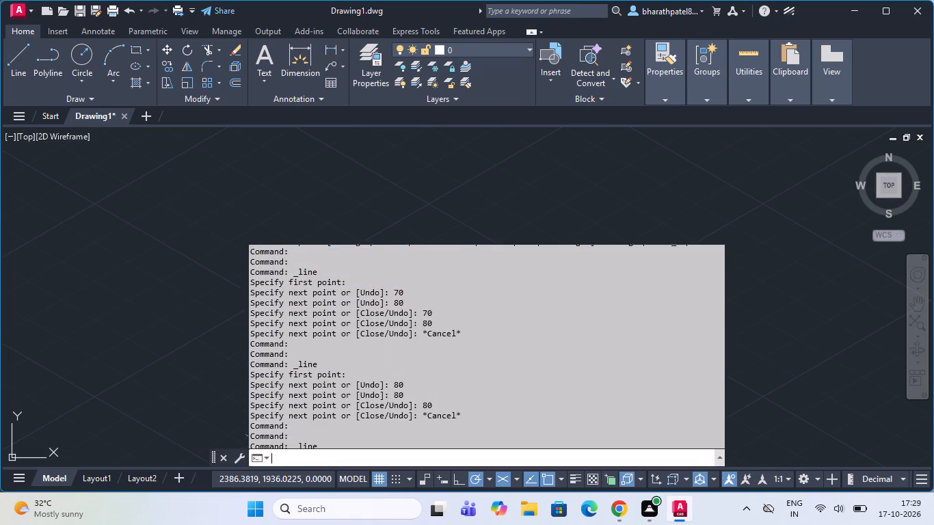
pyautogui.scroll(20, 567, 308)
pyautogui.scroll(13, 567, 308)
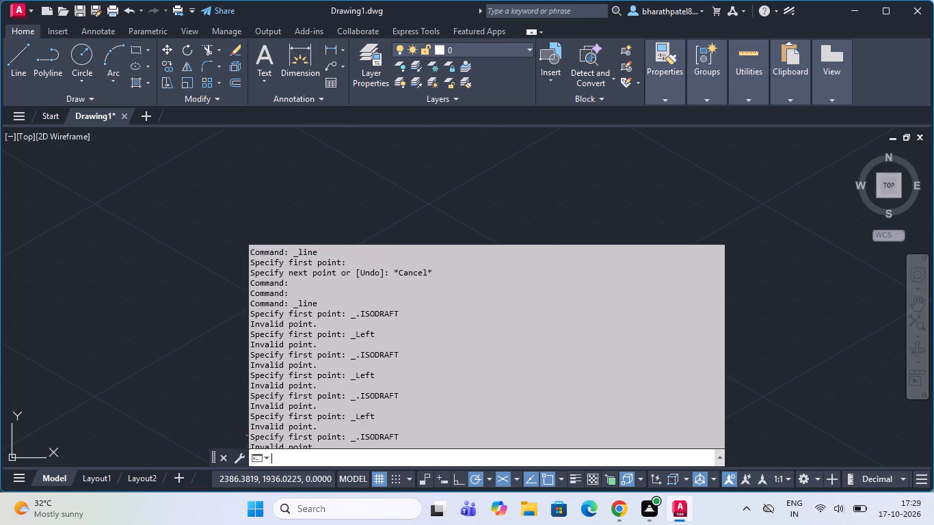
pyautogui.scroll(17, 563, 307)
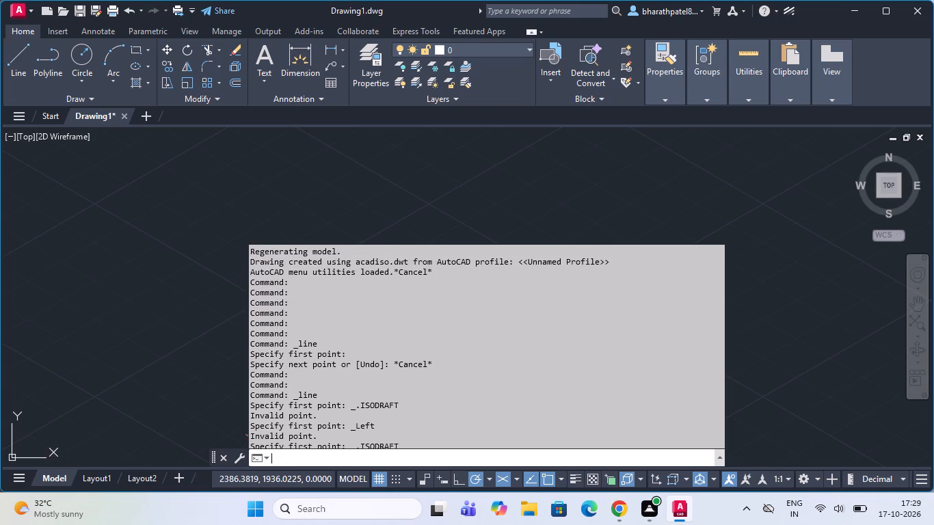
pyautogui.scroll(-6, 313, 325)
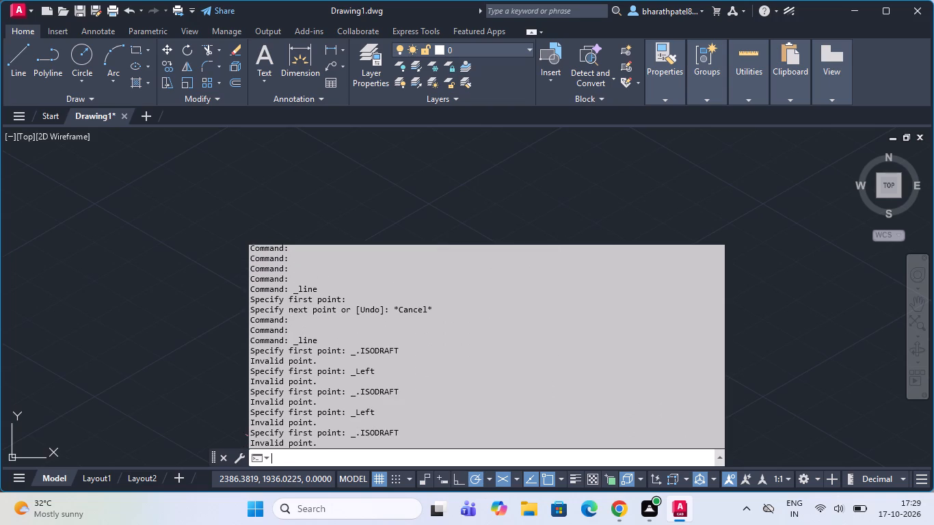
pyautogui.scroll(-2, 313, 325)
pyautogui.scroll(14, 313, 325)
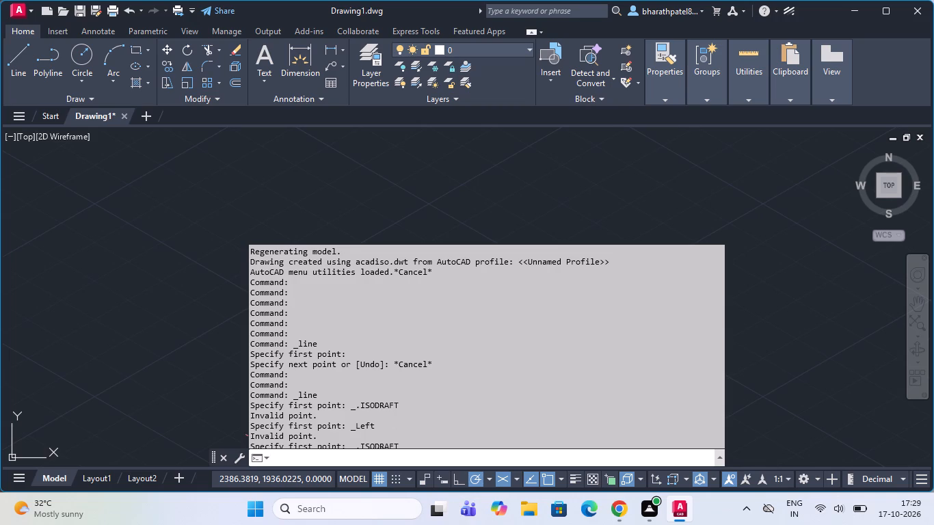
pyautogui.scroll(-6, 371, 387)
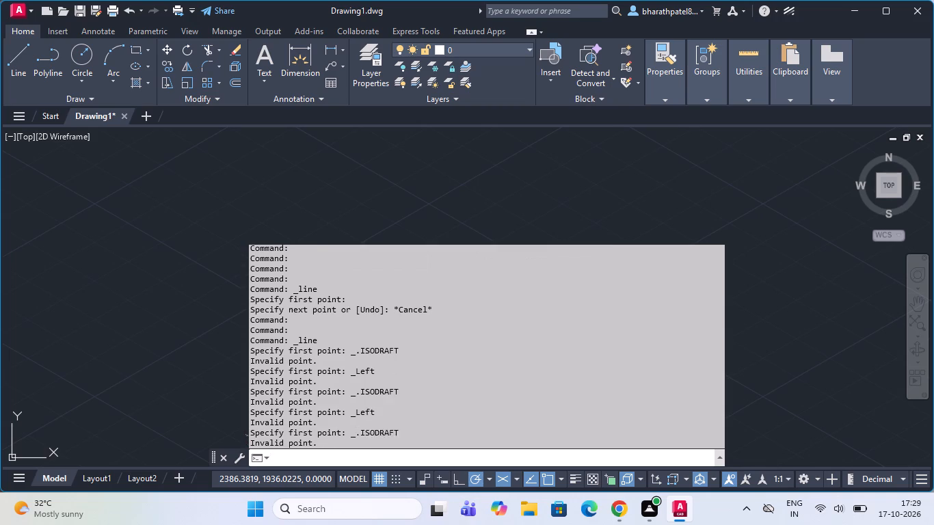
pyautogui.scroll(-3, 371, 387)
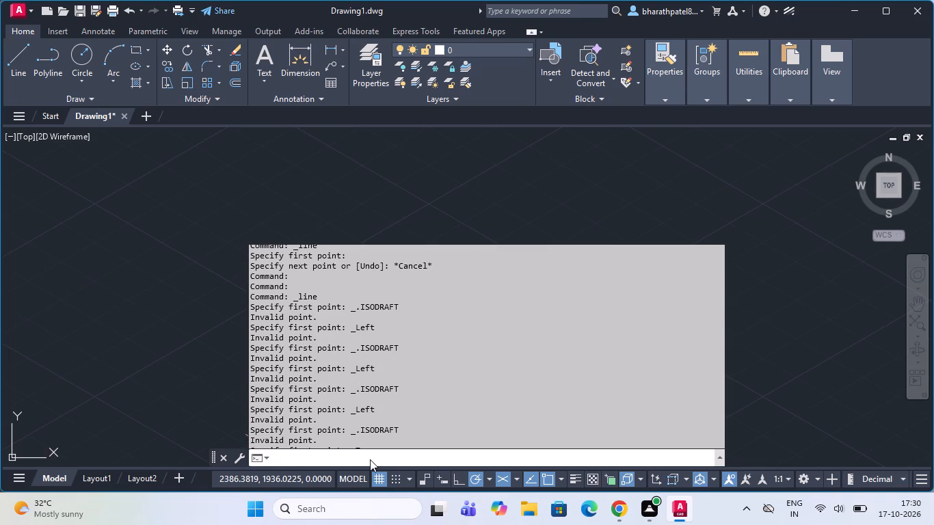
# Turn on command log file recording with LOGFILEON.
pyautogui.write('lo')
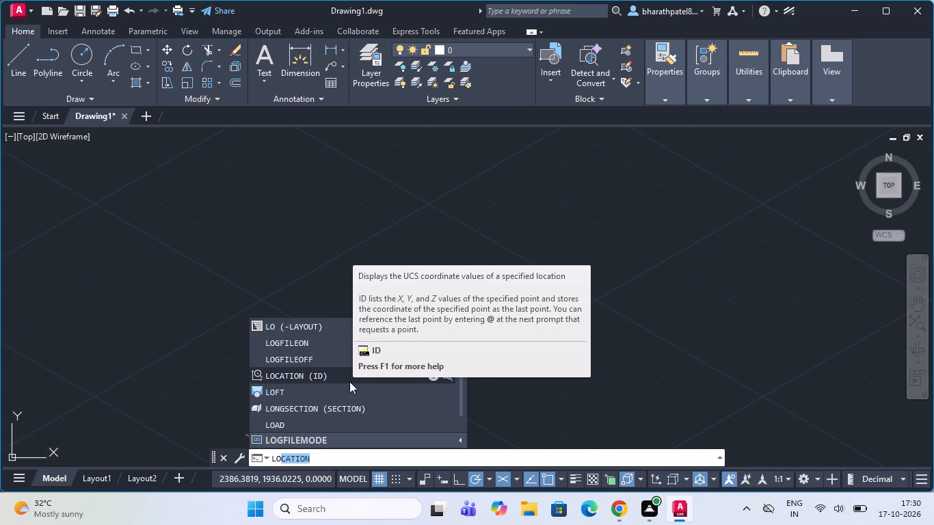
pyautogui.press('g')
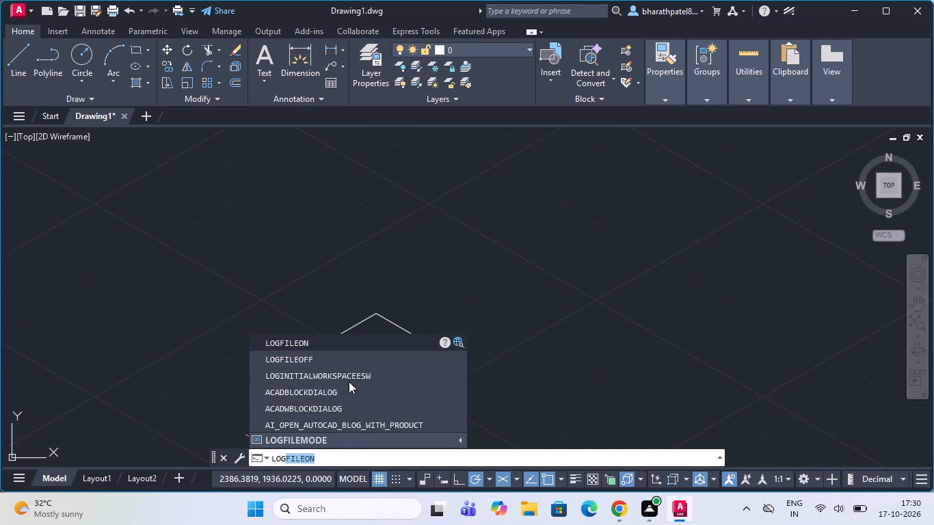
pyautogui.press('Return')
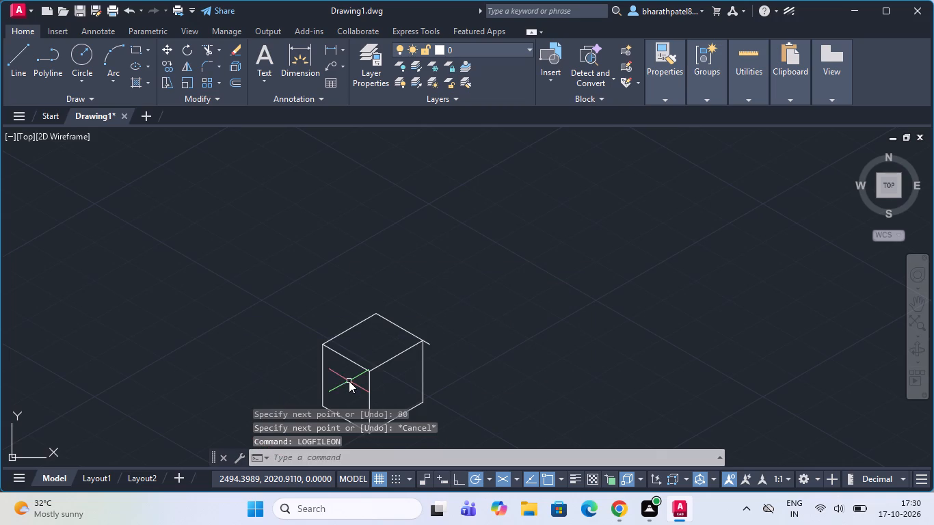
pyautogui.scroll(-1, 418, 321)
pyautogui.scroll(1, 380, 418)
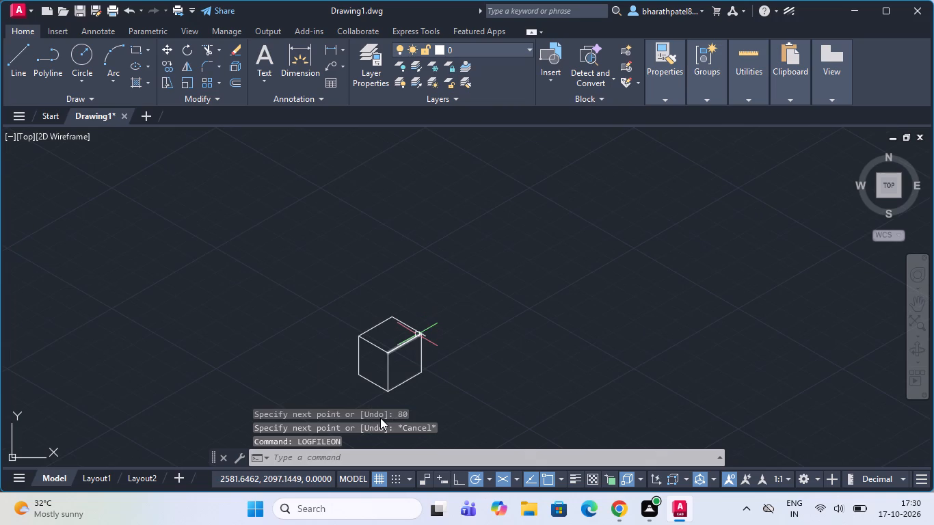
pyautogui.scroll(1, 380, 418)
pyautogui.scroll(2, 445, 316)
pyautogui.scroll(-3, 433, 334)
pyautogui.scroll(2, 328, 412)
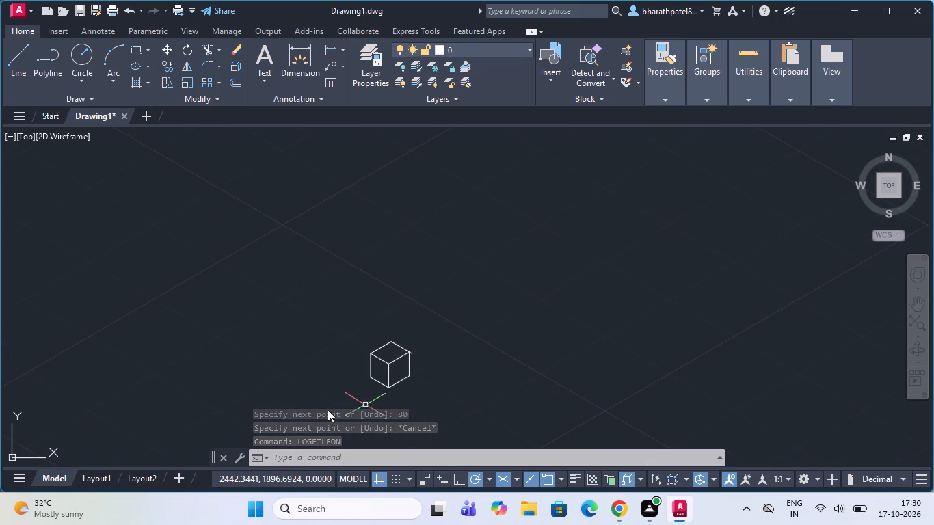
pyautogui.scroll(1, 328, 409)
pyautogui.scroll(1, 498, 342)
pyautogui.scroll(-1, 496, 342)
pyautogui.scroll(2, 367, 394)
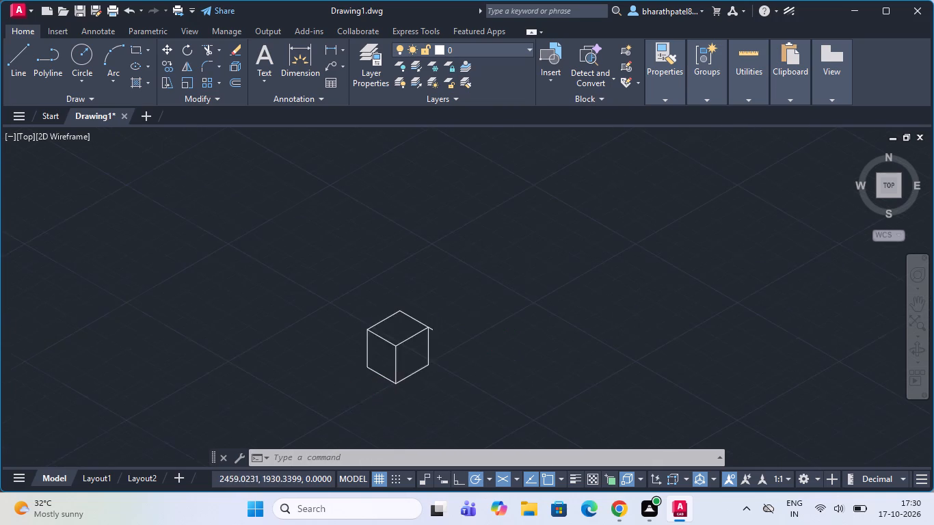
# Erase all the lines of the existing isometric block, including the overshooting top back edge.
pyautogui.press('Escape')
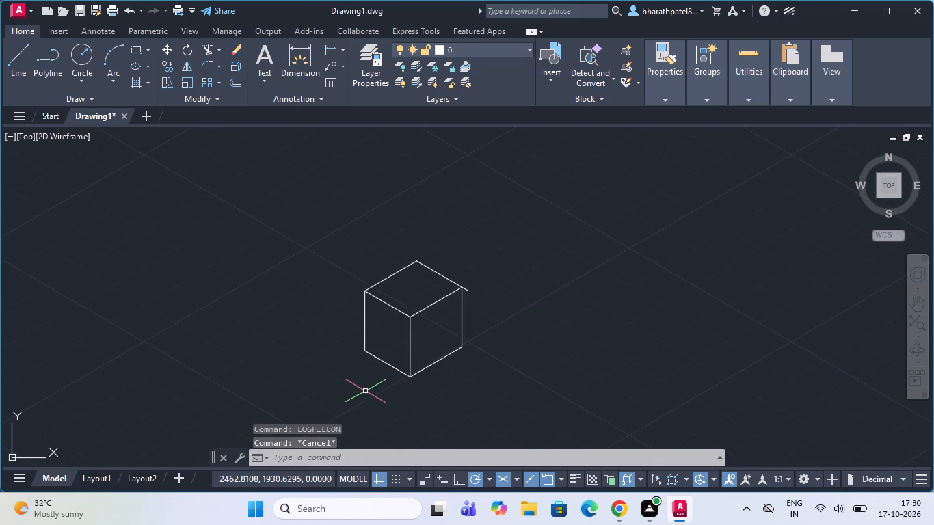
pyautogui.click(362, 194)
pyautogui.press('Escape')
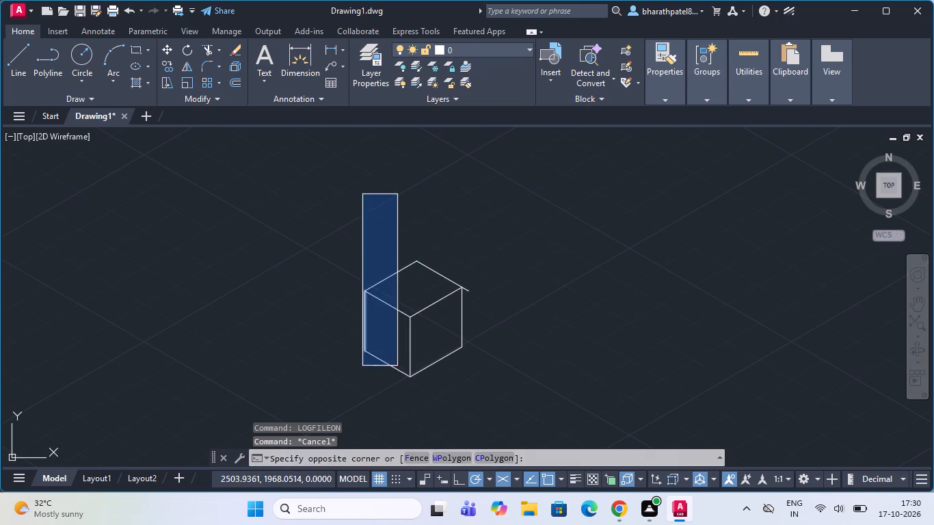
pyautogui.click(273, 200)
pyautogui.click(511, 420)
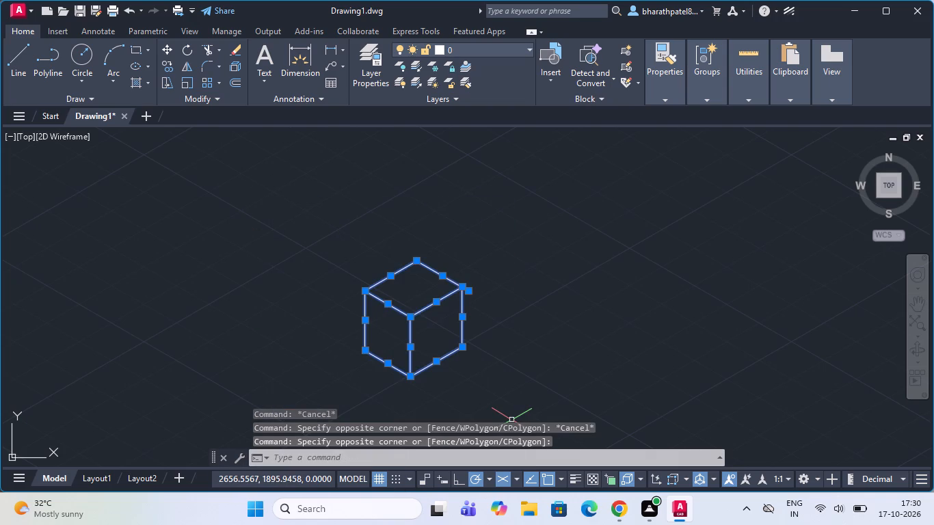
pyautogui.press('Delete')
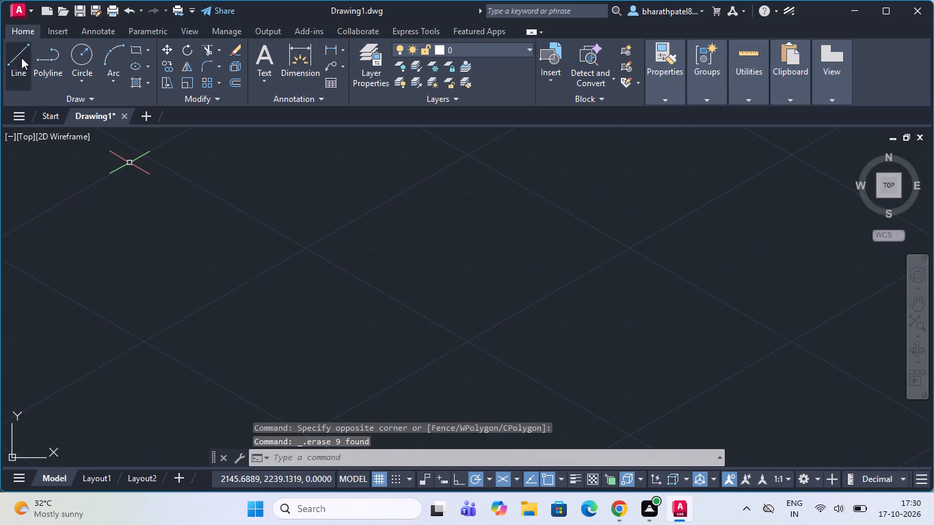
# Draw the block's top face as a closed isometric outline: 70 at 330°, 80 at 30°, 70 at 150° and 80 at 210°.
pyautogui.click(21, 57)
pyautogui.click(331, 334)
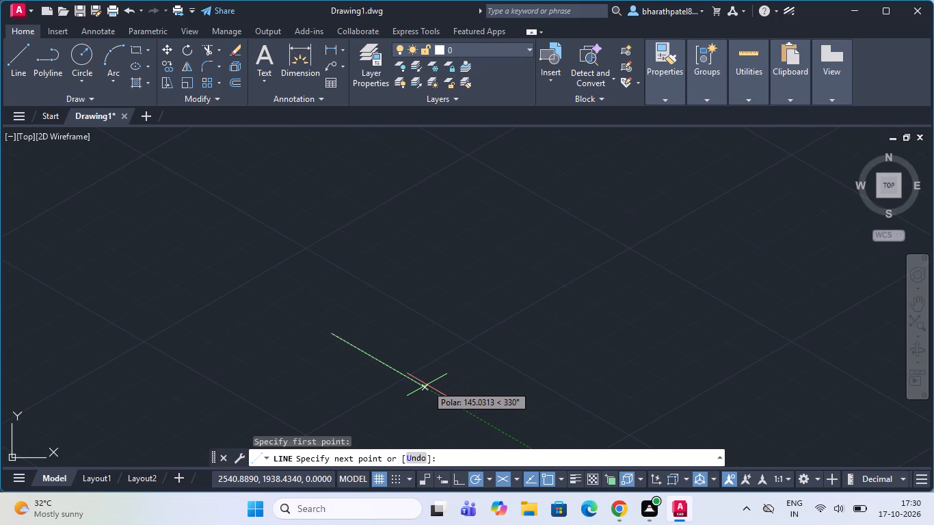
pyautogui.press('7')
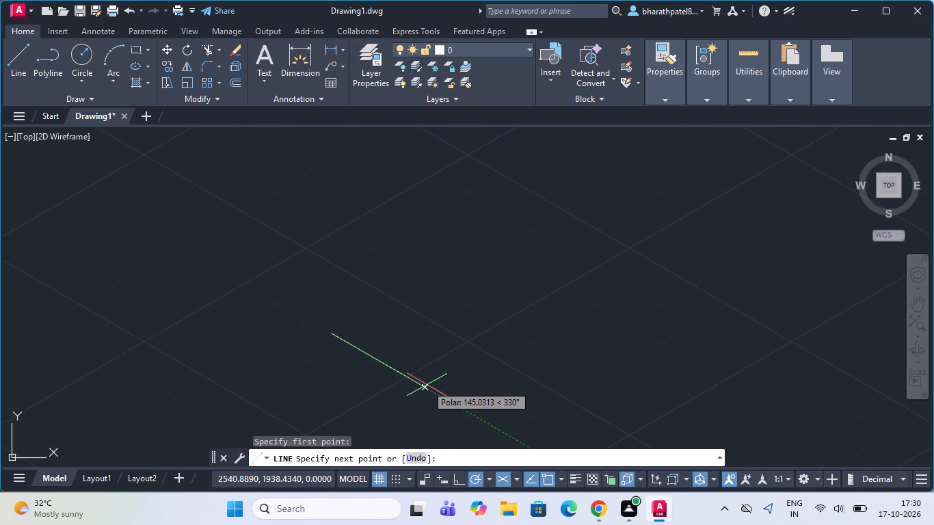
pyautogui.press('0')
pyautogui.press('Return')
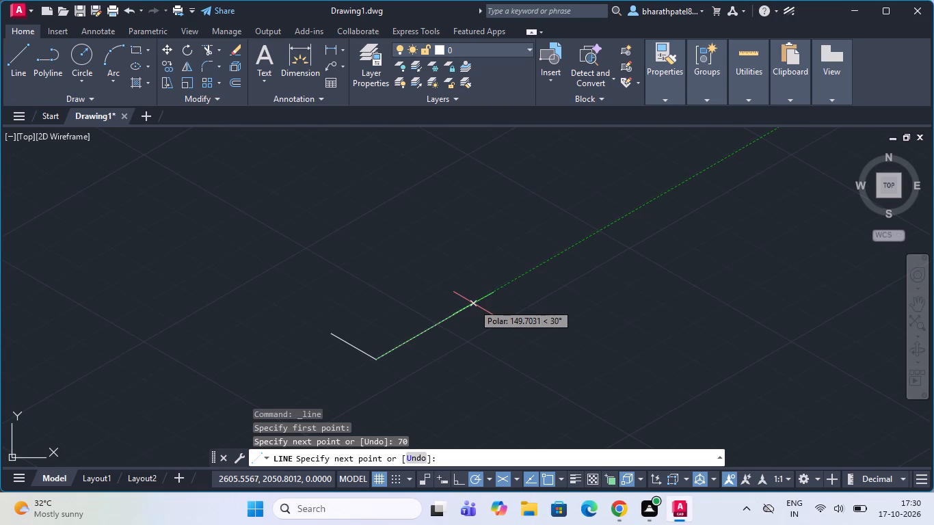
pyautogui.write('80')
pyautogui.press('Return')
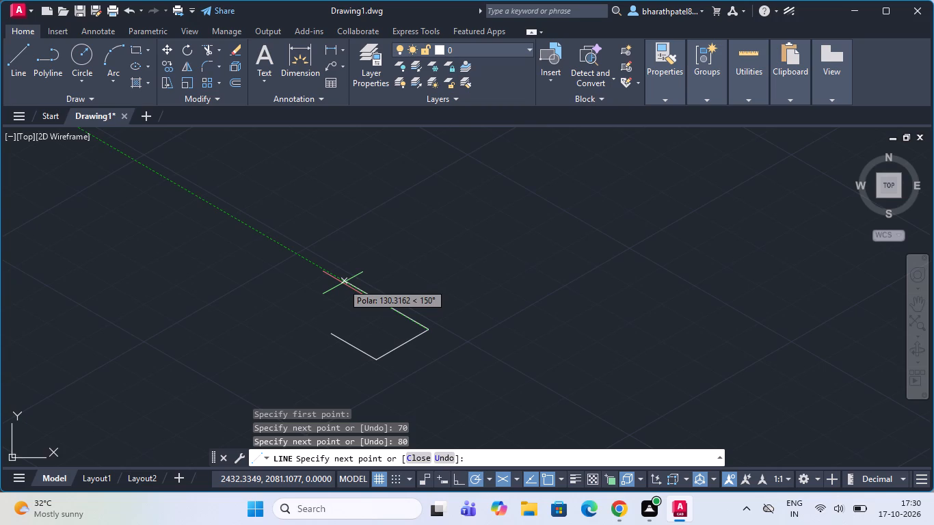
pyautogui.write('70')
pyautogui.press('Return')
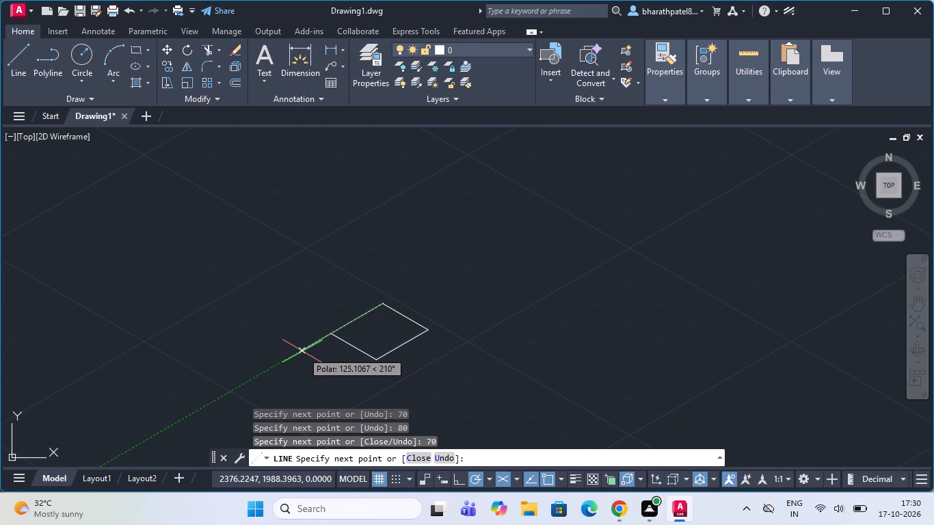
pyautogui.write('80')
pyautogui.press('Return')
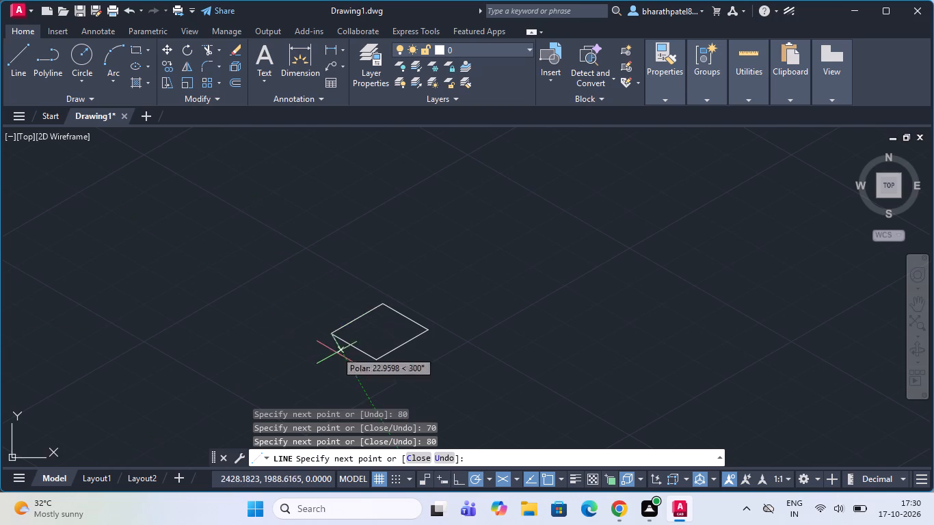
# Draw the block's left face from the top face's left corner: 80 at 270°, 70 at 330° and 80 at 90°.
pyautogui.scroll(3, 336, 353)
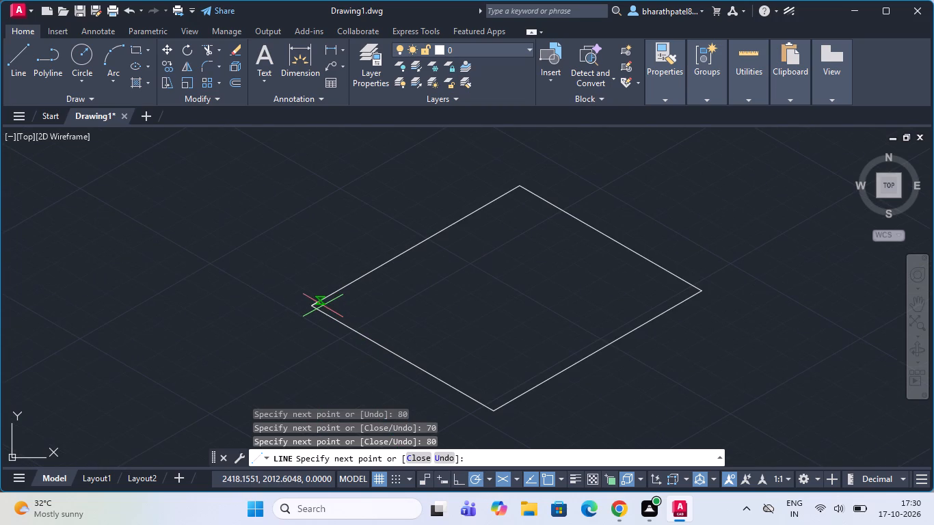
pyautogui.scroll(2, 323, 308)
pyautogui.scroll(-2, 323, 308)
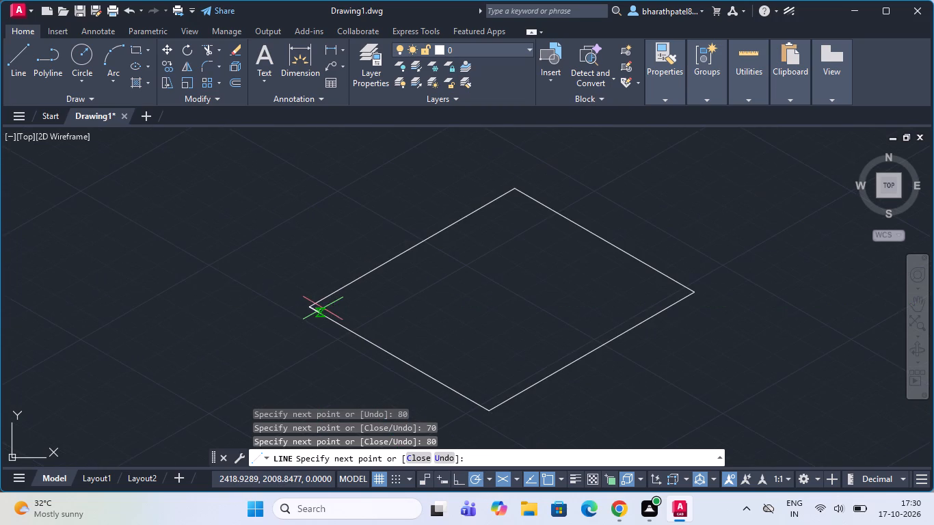
pyautogui.scroll(-2, 321, 308)
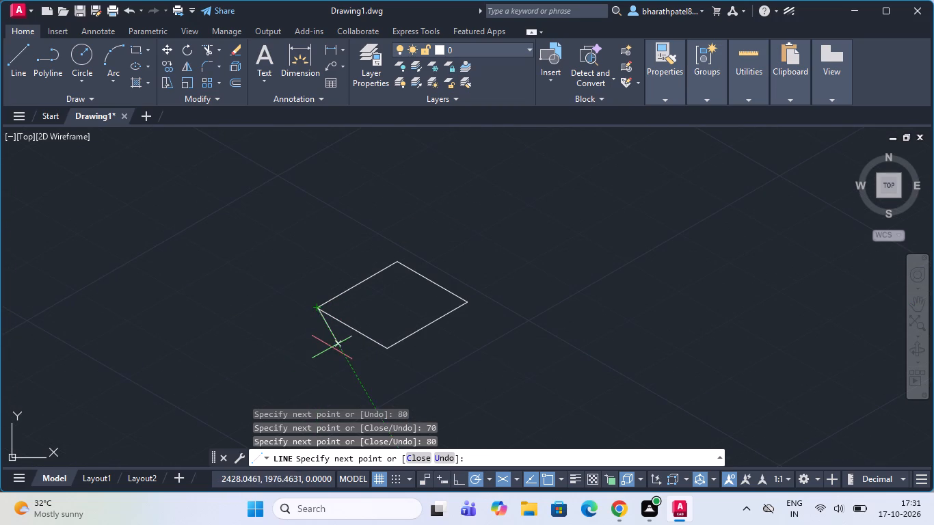
pyautogui.scroll(-1, 332, 347)
pyautogui.scroll(2, 313, 384)
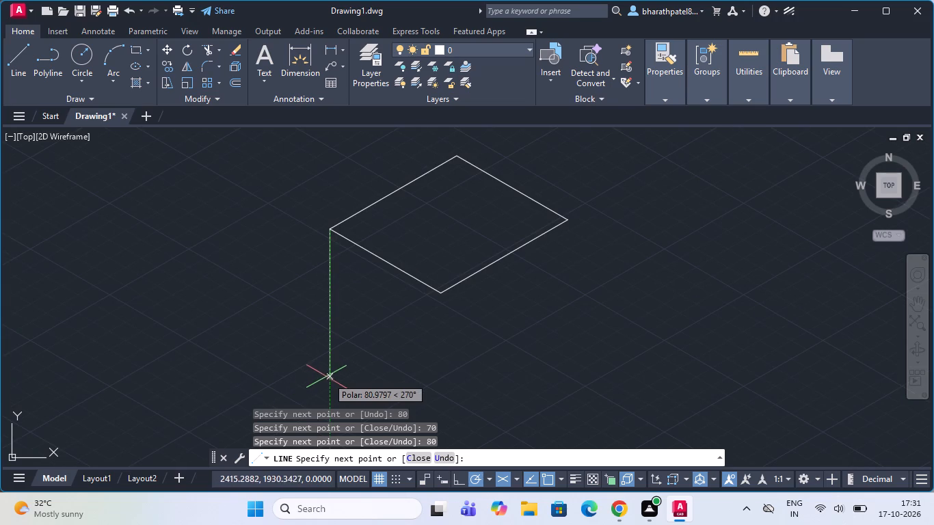
pyautogui.write('80')
pyautogui.press('Return')
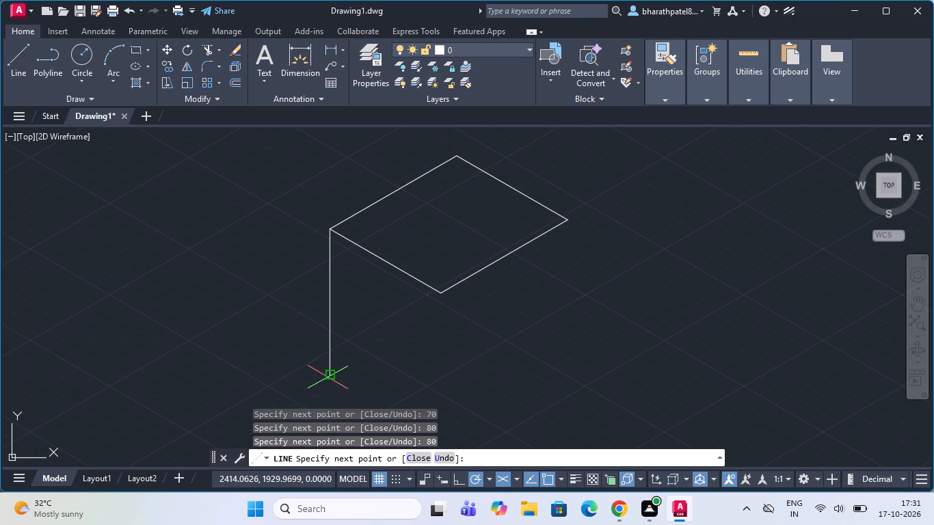
pyautogui.scroll(-3, 362, 363)
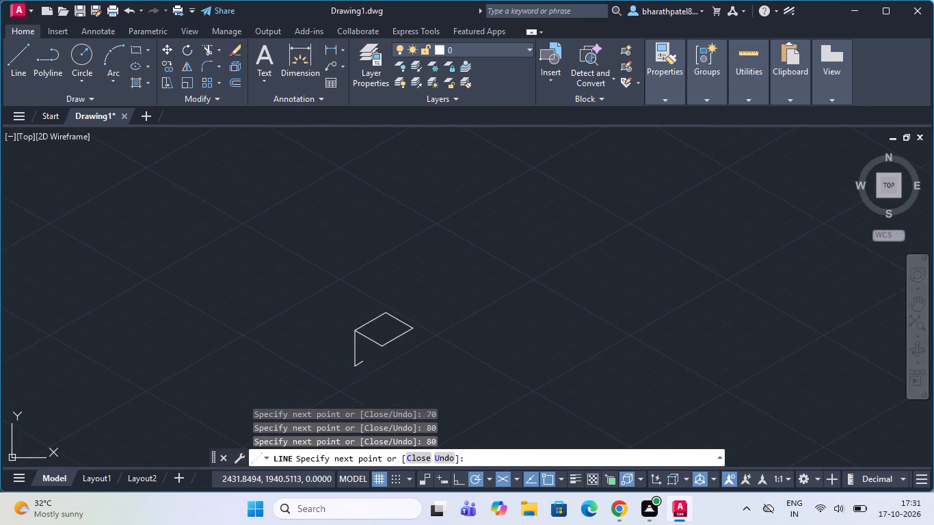
pyautogui.scroll(2, 347, 394)
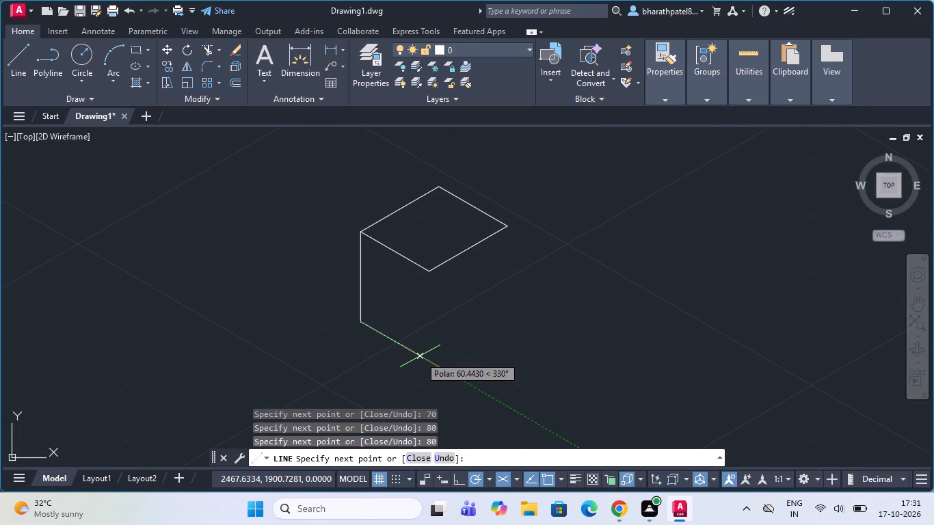
pyautogui.write('70')
pyautogui.press('Return')
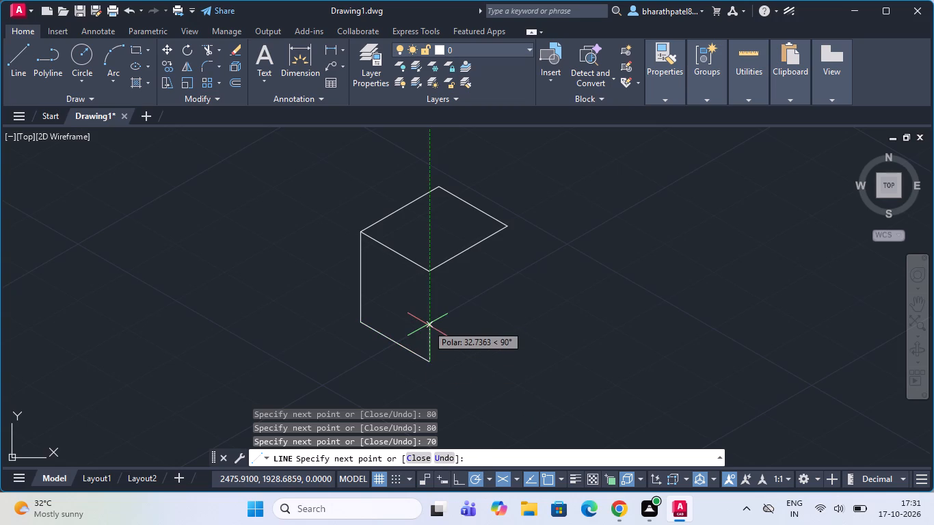
pyautogui.press('8')
pyautogui.press('0')
pyautogui.press('Return')
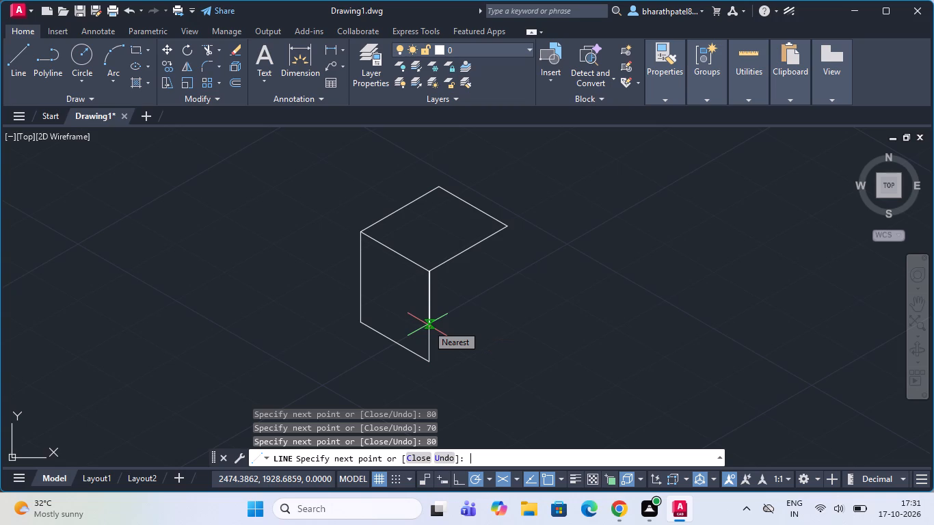
pyautogui.press('Escape')
# Draw the block's right face from the bottom front corner: 80 at 30°, followed by 80 at 90° up to the top face.
pyautogui.click(10, 59)
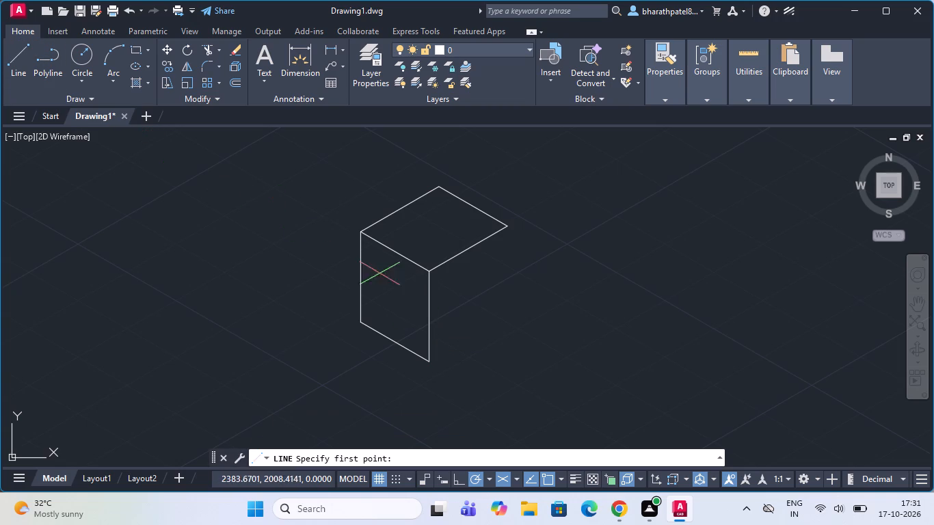
pyautogui.click(425, 359)
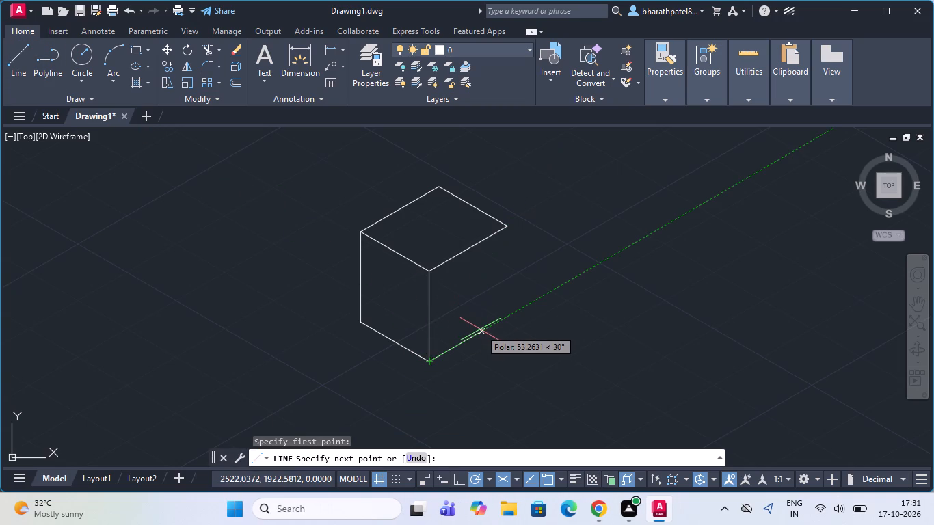
pyautogui.write('80')
pyautogui.press('Return')
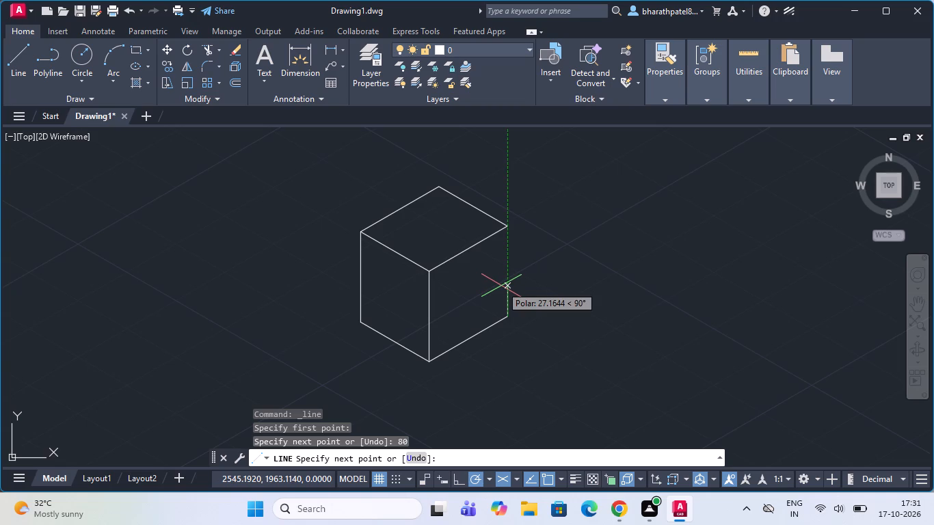
pyautogui.press('8')
pyautogui.press('0')
pyautogui.press('Return')
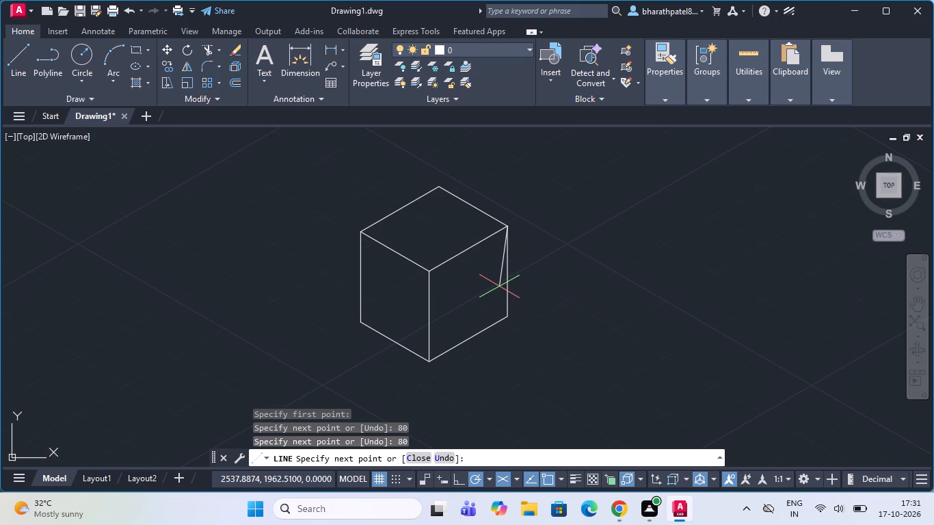
pyautogui.press('Escape')
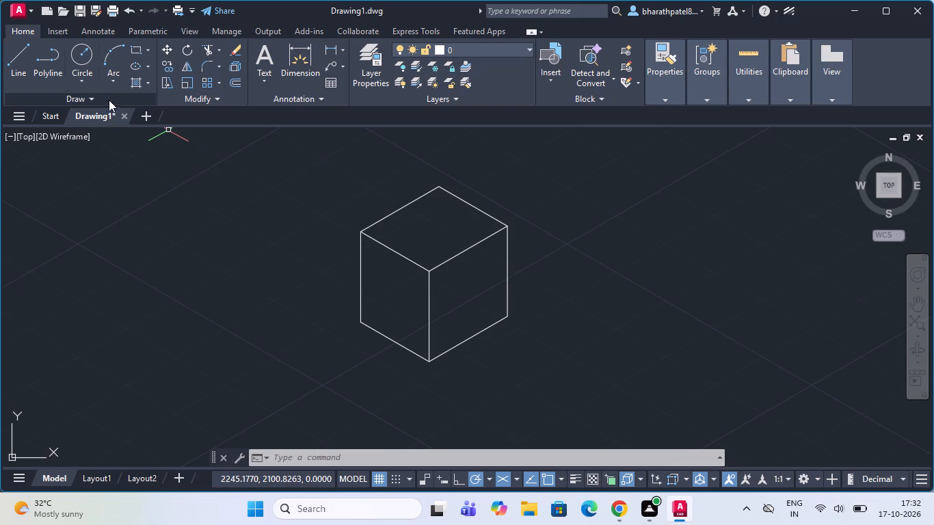
# Start a vertical line upward from the midpoint of the left face's bottom edge.
pyautogui.click(10, 61)
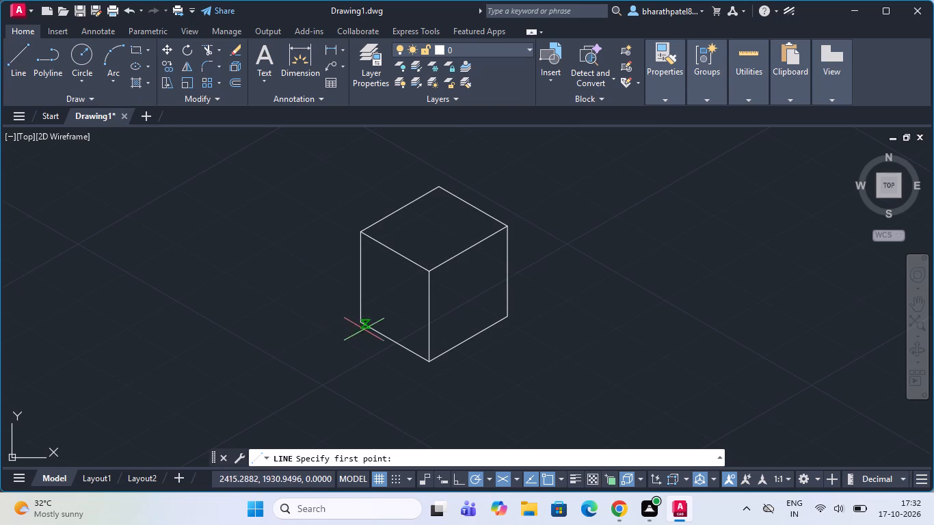
pyautogui.click(393, 338)
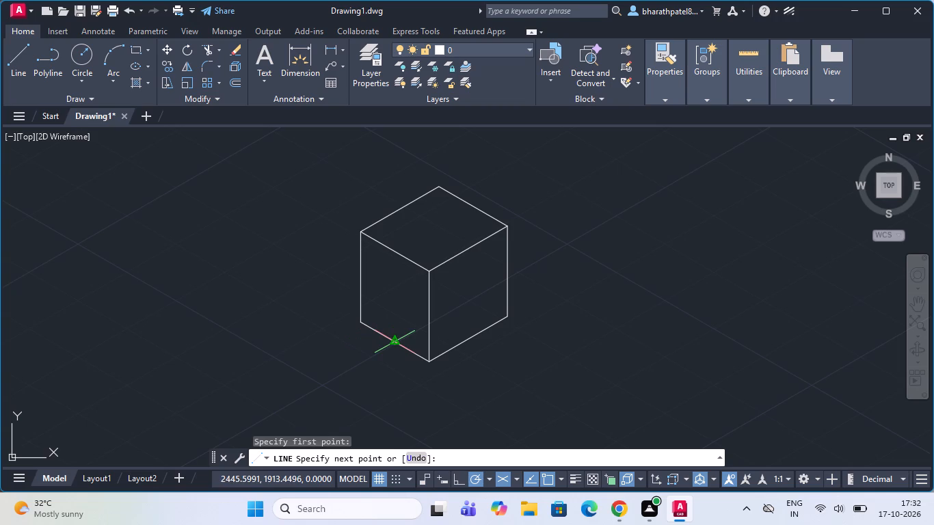
pyautogui.scroll(2, 393, 338)
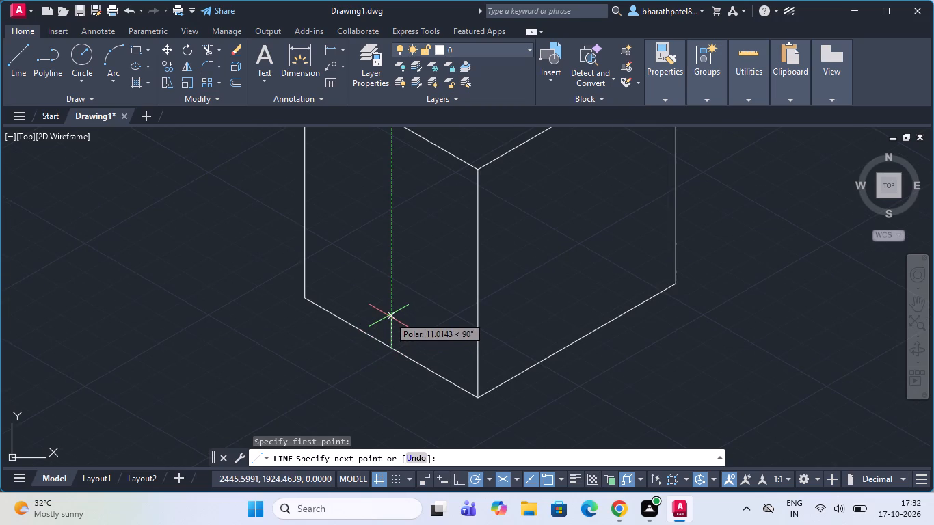
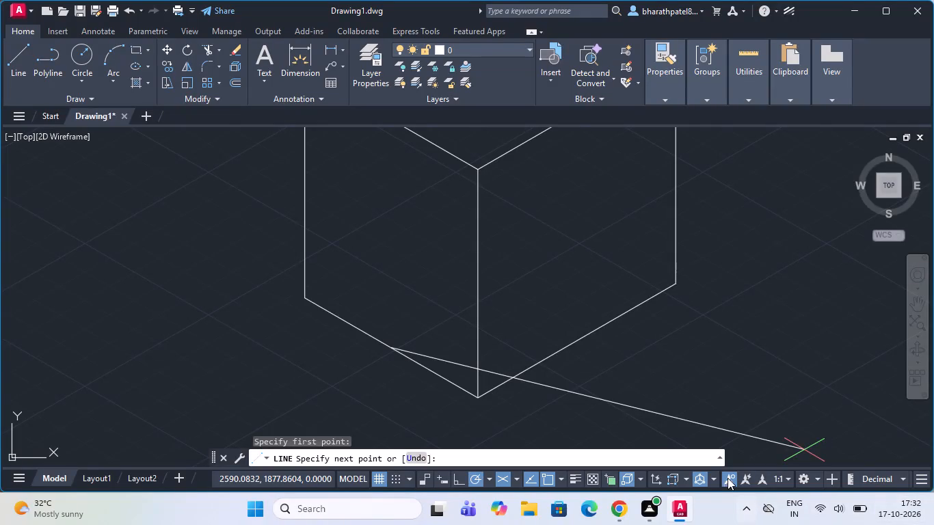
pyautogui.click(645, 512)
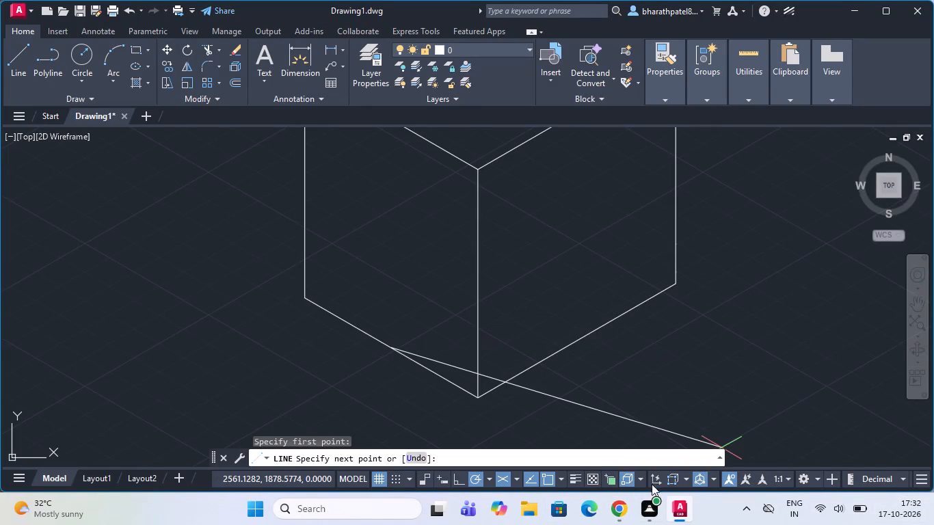
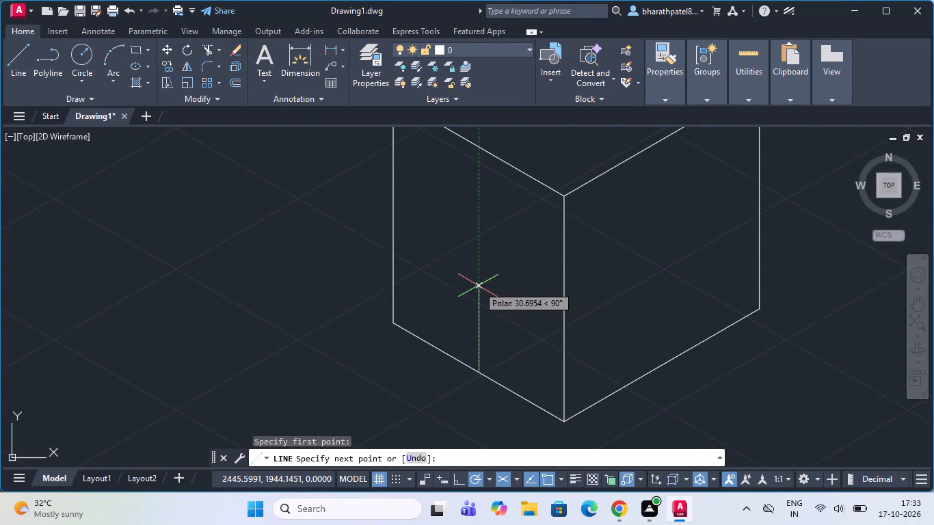
# From the midpoint of the left face's bottom edge, draw lines 10 up, 20 toward the front corner and 10 down.
pyautogui.press('1')
pyautogui.press('0')
pyautogui.press('Return')
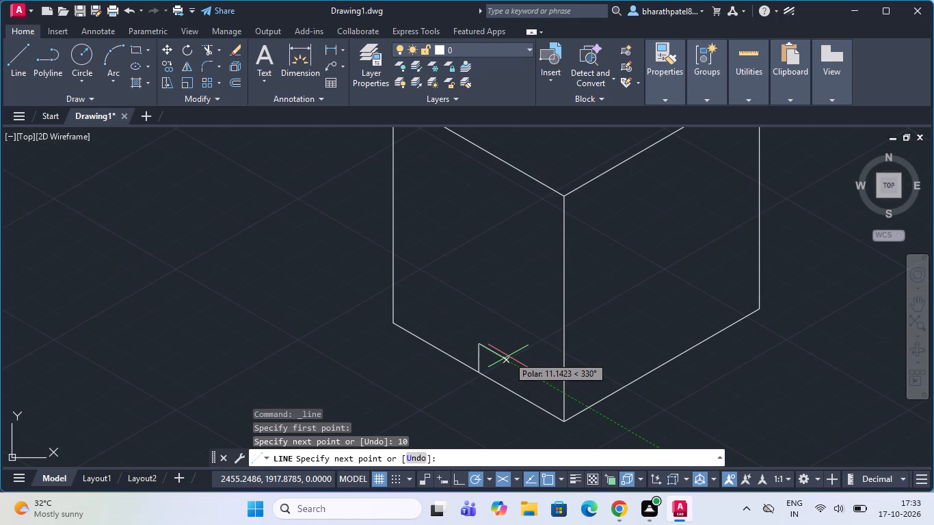
pyautogui.press('2')
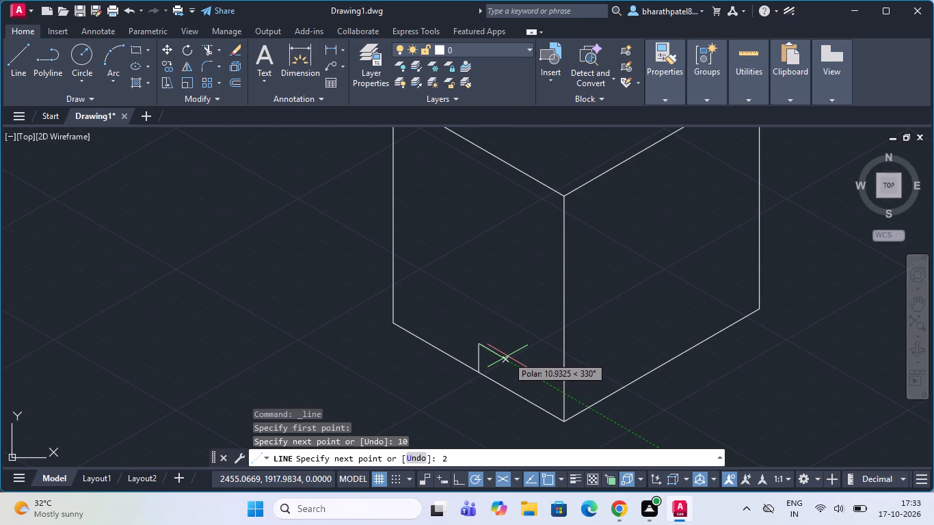
pyautogui.press('0')
pyautogui.press('Return')
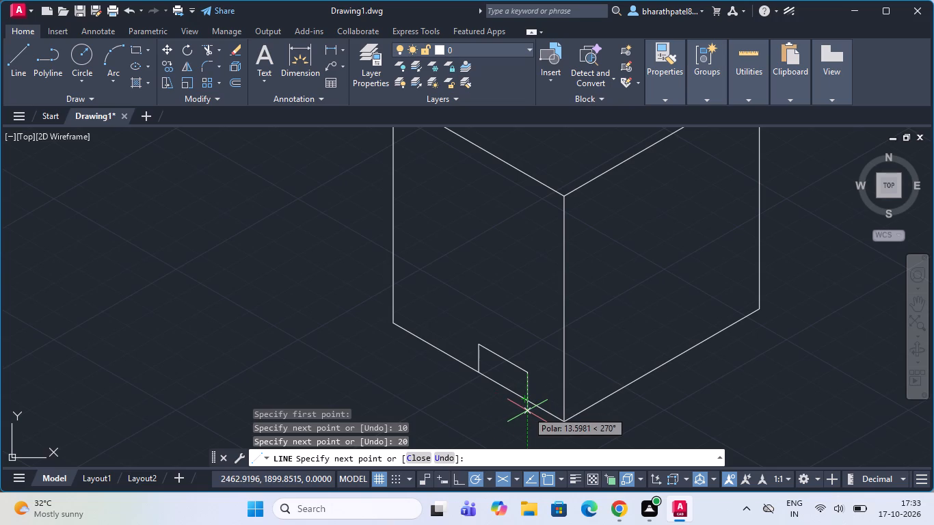
pyautogui.press('1')
pyautogui.press('0')
pyautogui.press('Return')
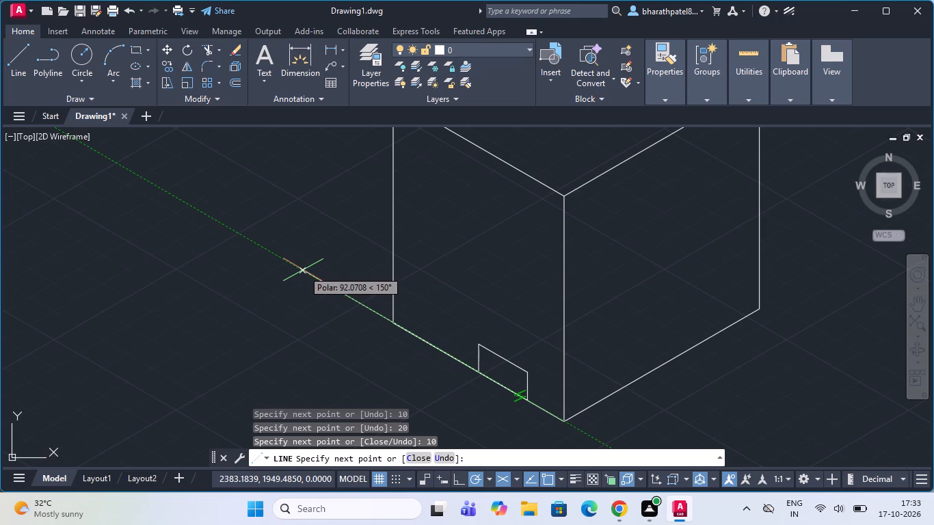
# Complete the other half of the bottom slot: 40 back along the bottom edge, 10 up, and 20 to the centre line's top.
pyautogui.press('4')
pyautogui.press('0')
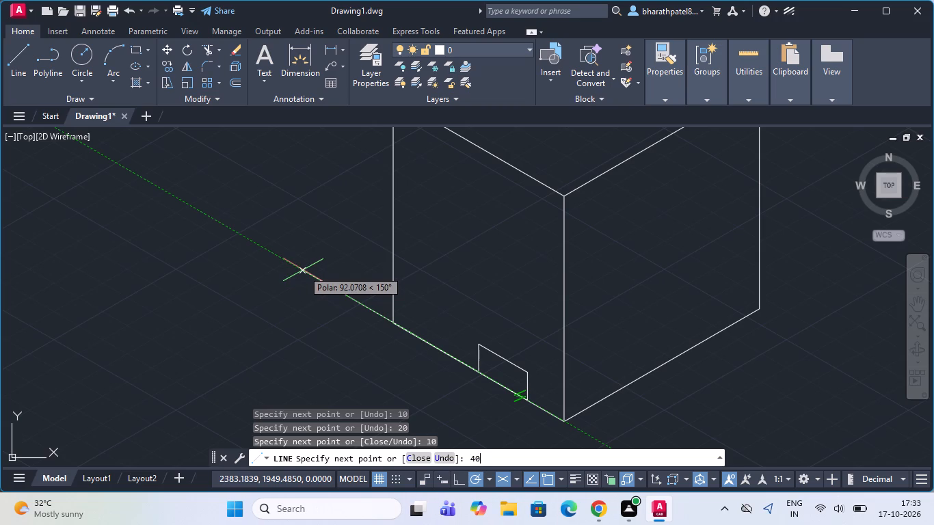
pyautogui.press('Return')
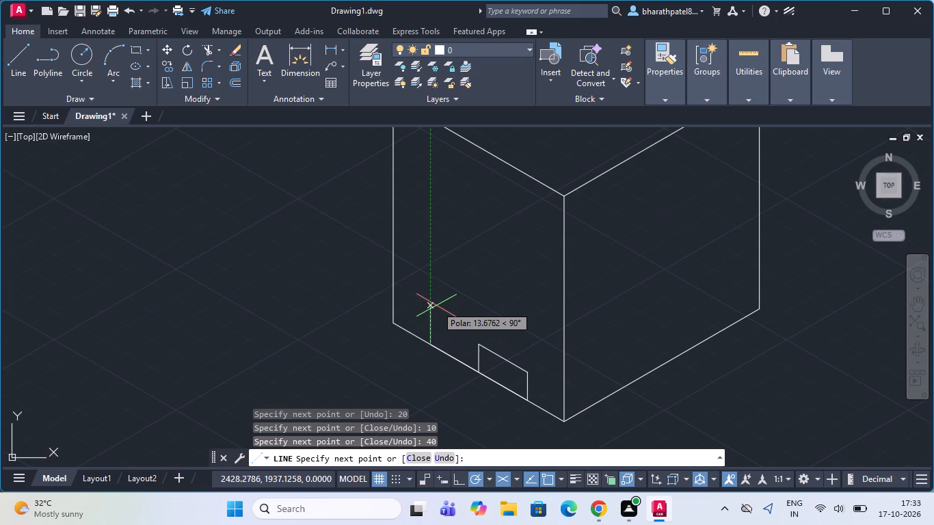
pyautogui.press('0')
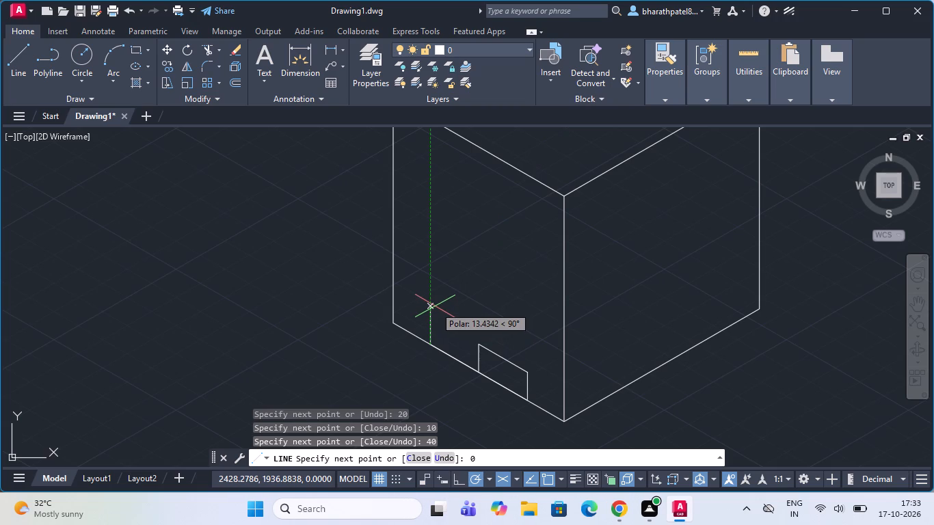
pyautogui.press('BackSpace')
pyautogui.press('1')
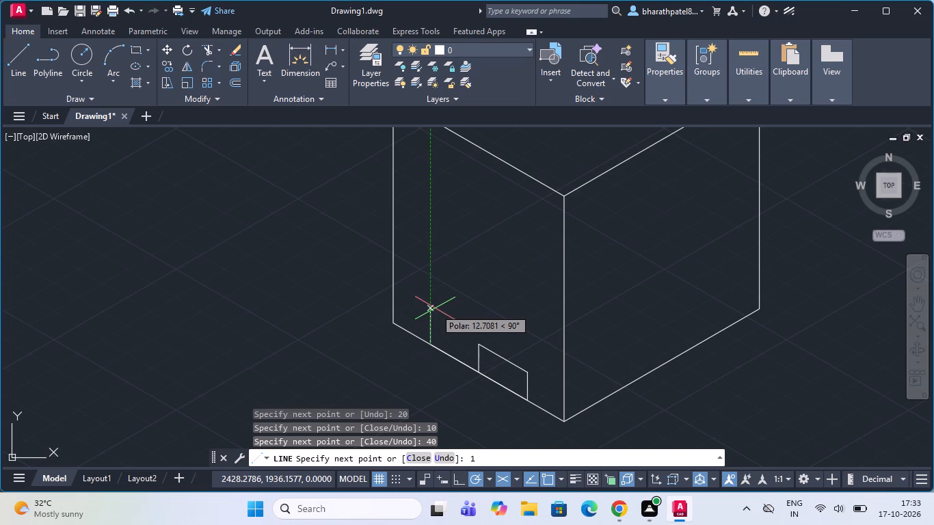
pyautogui.press('0')
pyautogui.press('Return')
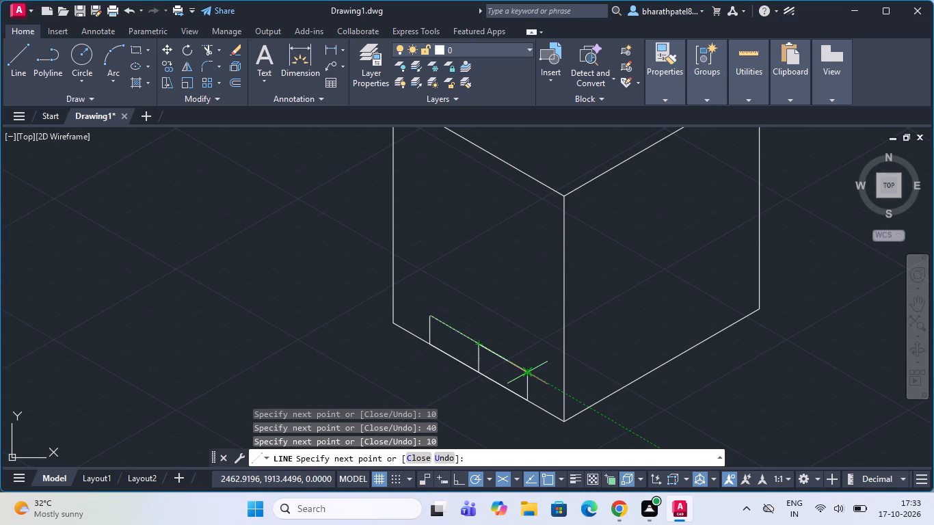
pyautogui.press('2')
pyautogui.press('0')
pyautogui.press('Return')
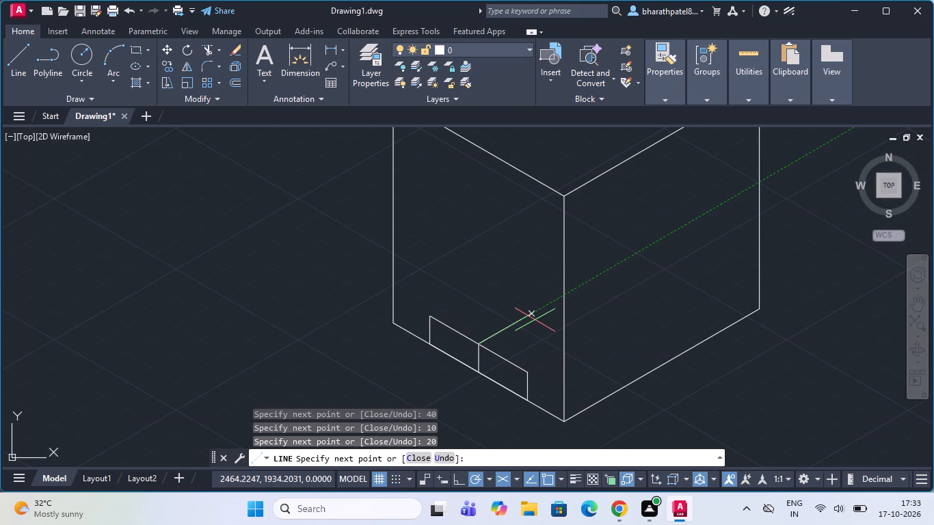
pyautogui.press('Escape')
# From the midpoint of the left face's top edge, draw a line 22 down, continuing 15 parallel to that edge toward the outer left corner.
pyautogui.scroll(-1, 501, 330)
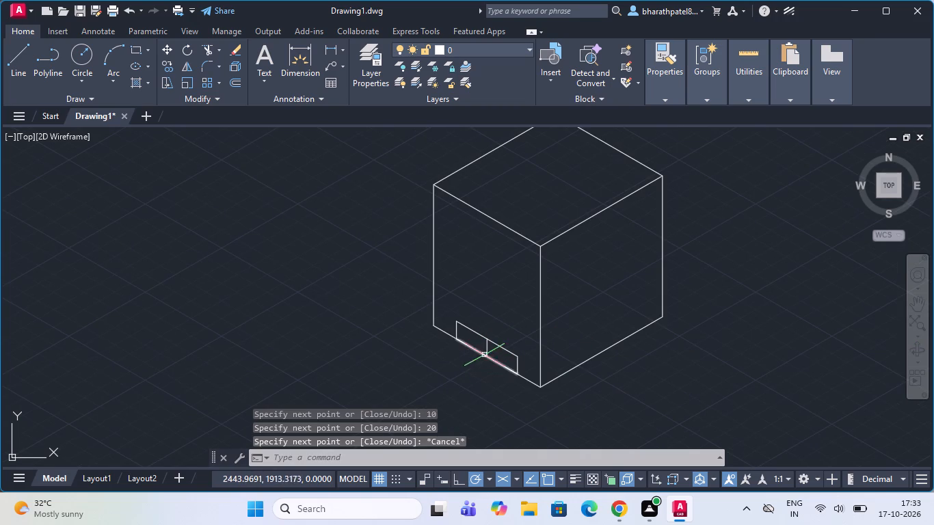
pyautogui.scroll(1, 487, 310)
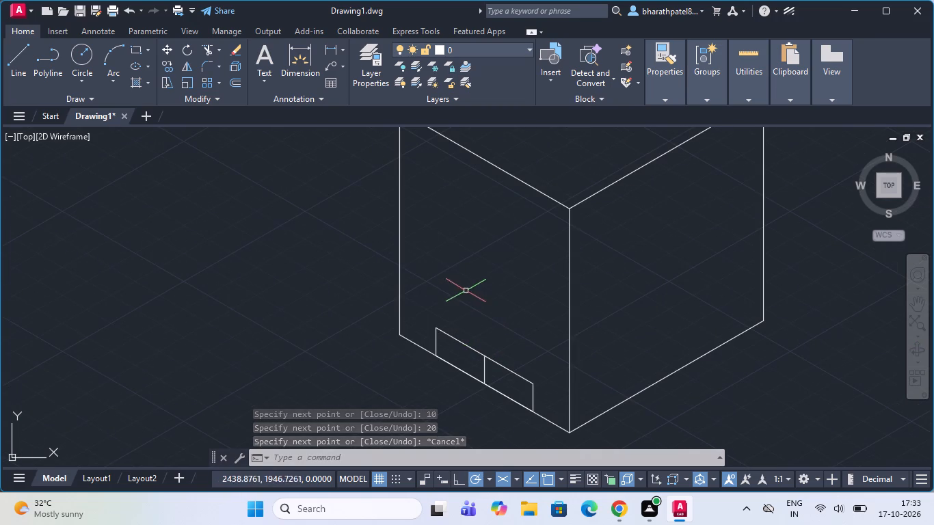
pyautogui.scroll(2, 485, 312)
pyautogui.scroll(-2, 485, 310)
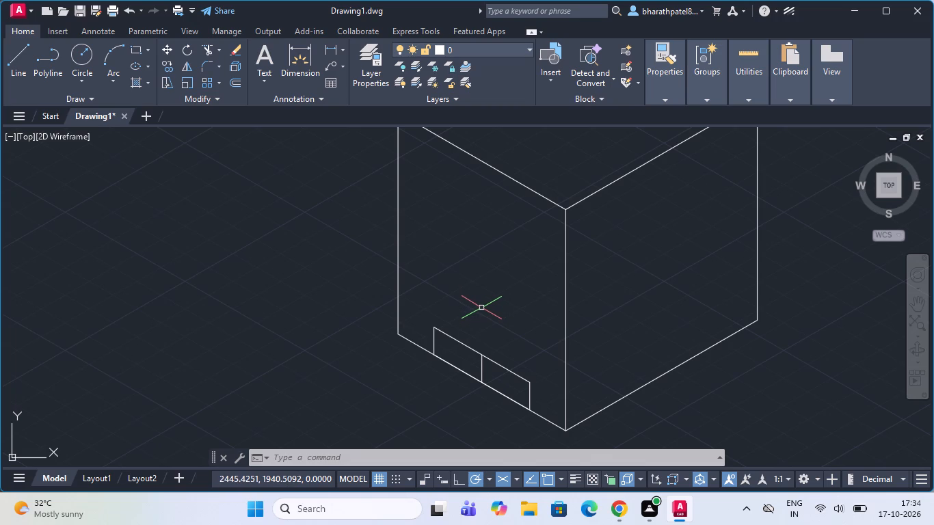
pyautogui.scroll(-1, 245, 256)
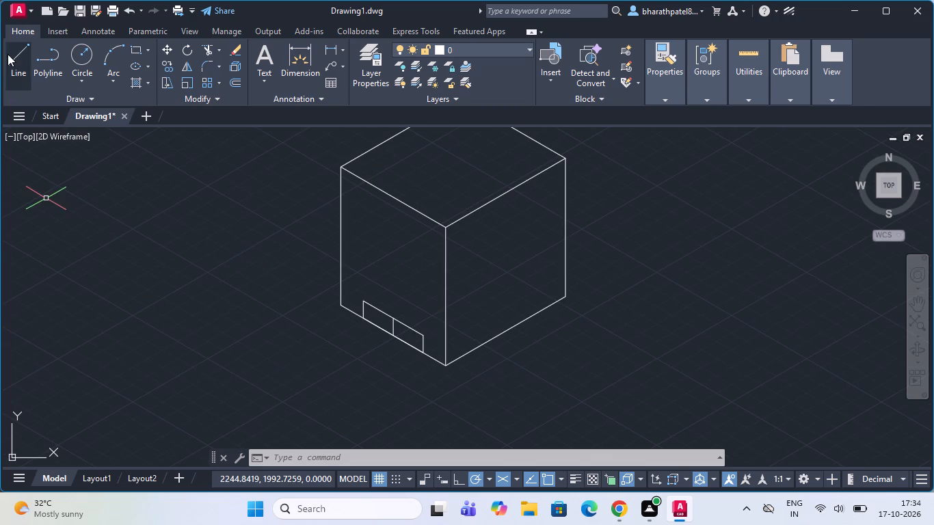
pyautogui.click(8, 54)
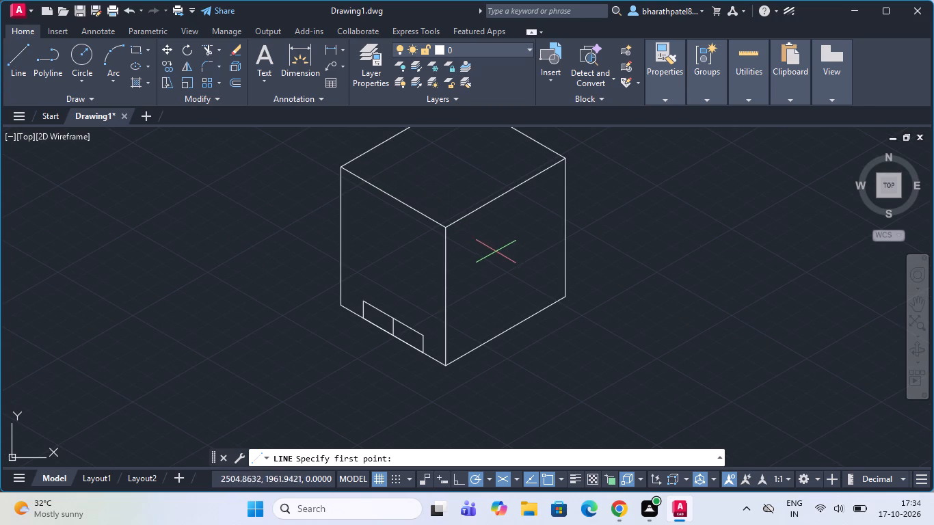
pyautogui.scroll(-1, 502, 256)
pyautogui.scroll(2, 423, 211)
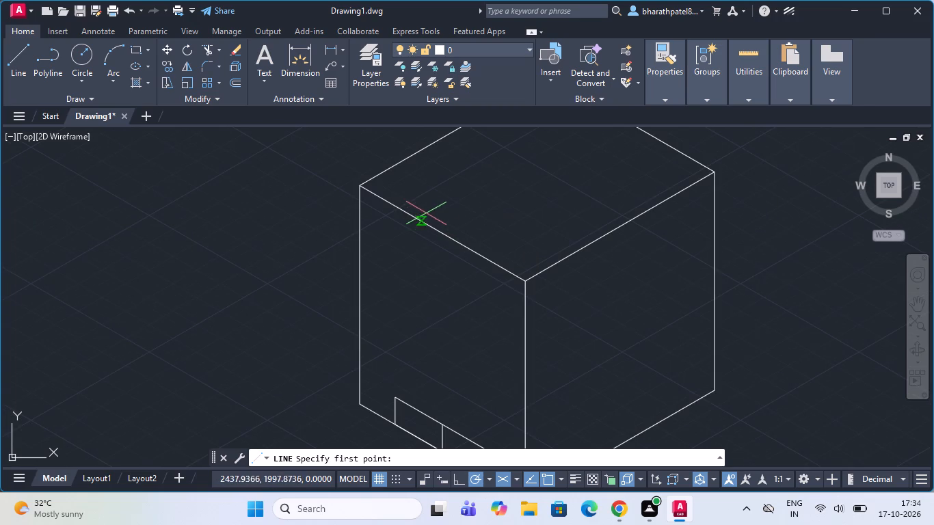
pyautogui.click(440, 232)
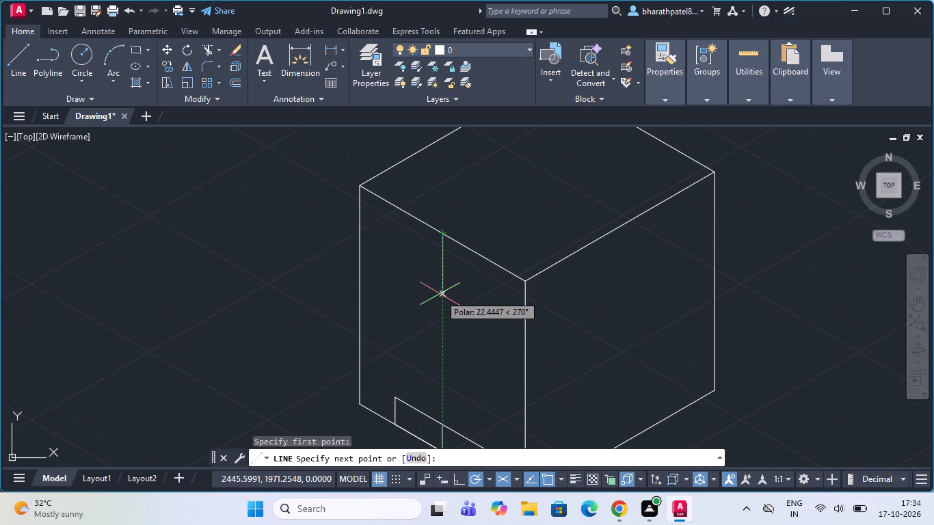
pyautogui.write('22')
pyautogui.press('Return')
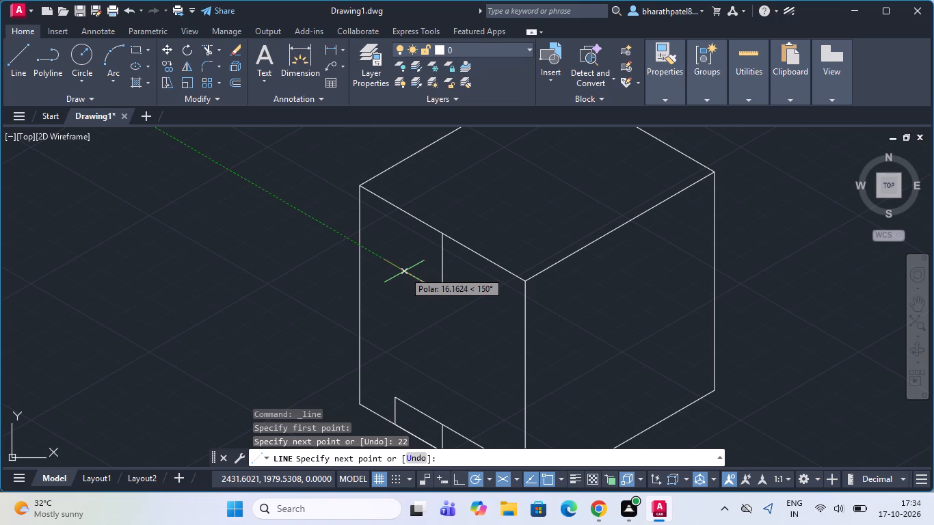
pyautogui.press('1')
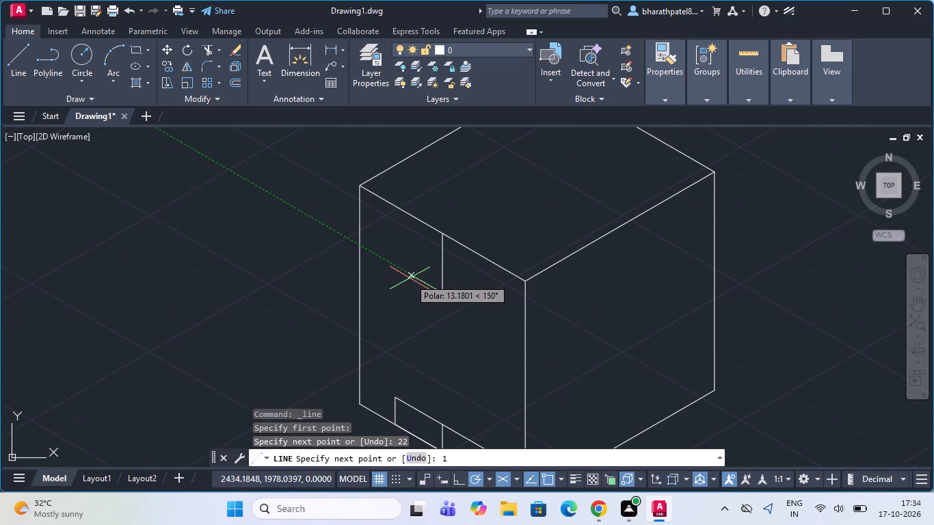
pyautogui.press('5')
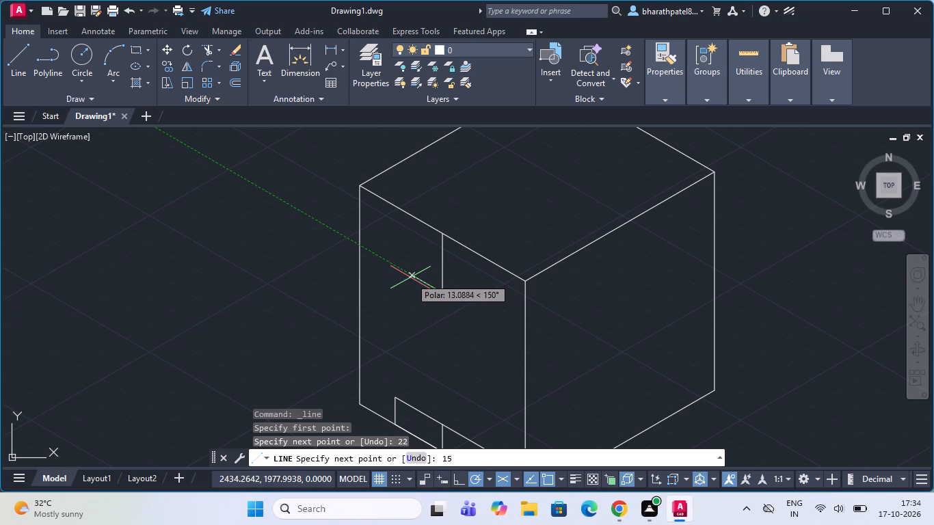
pyautogui.press('Return')
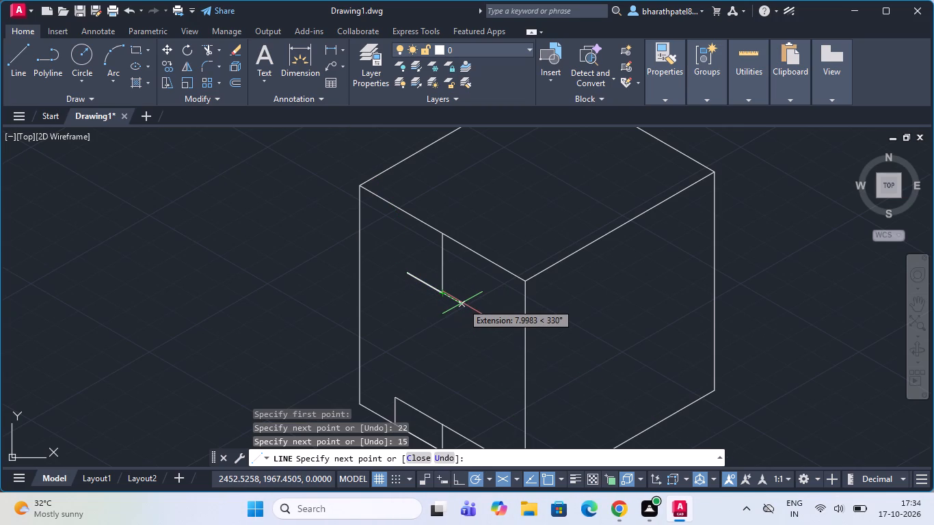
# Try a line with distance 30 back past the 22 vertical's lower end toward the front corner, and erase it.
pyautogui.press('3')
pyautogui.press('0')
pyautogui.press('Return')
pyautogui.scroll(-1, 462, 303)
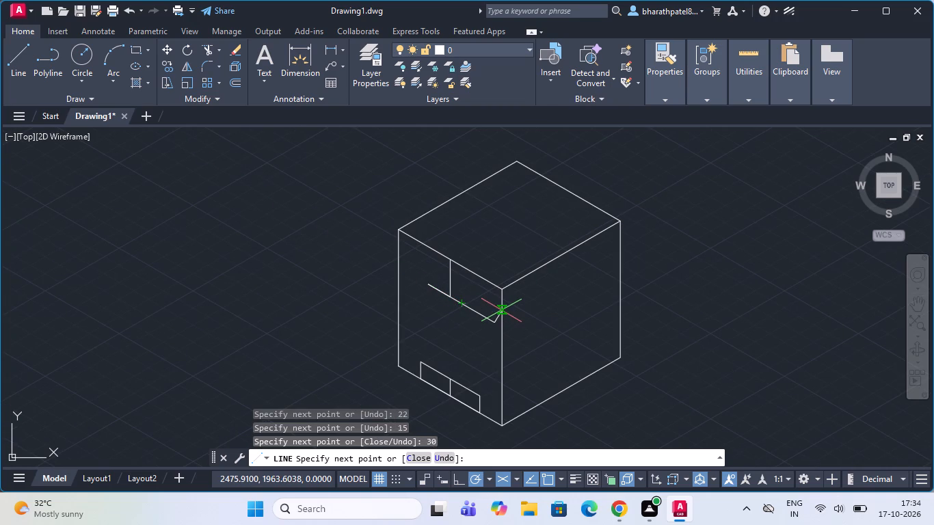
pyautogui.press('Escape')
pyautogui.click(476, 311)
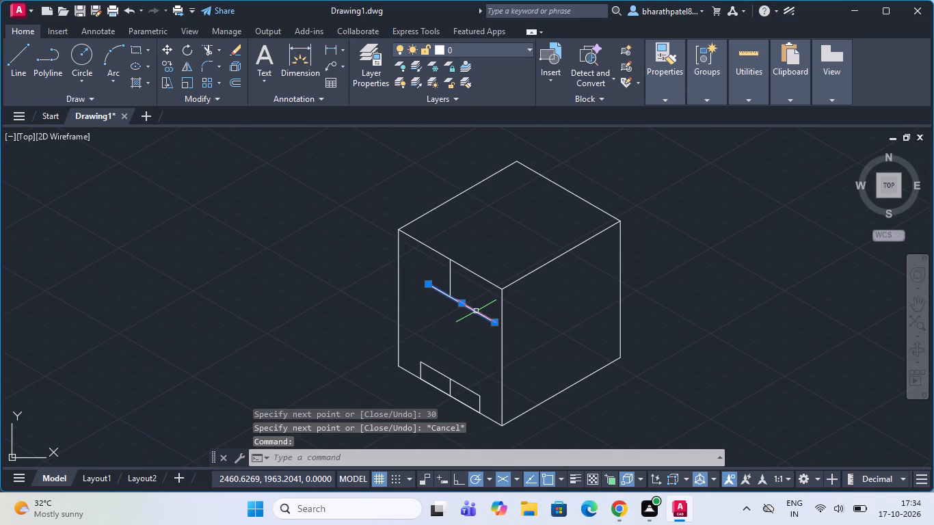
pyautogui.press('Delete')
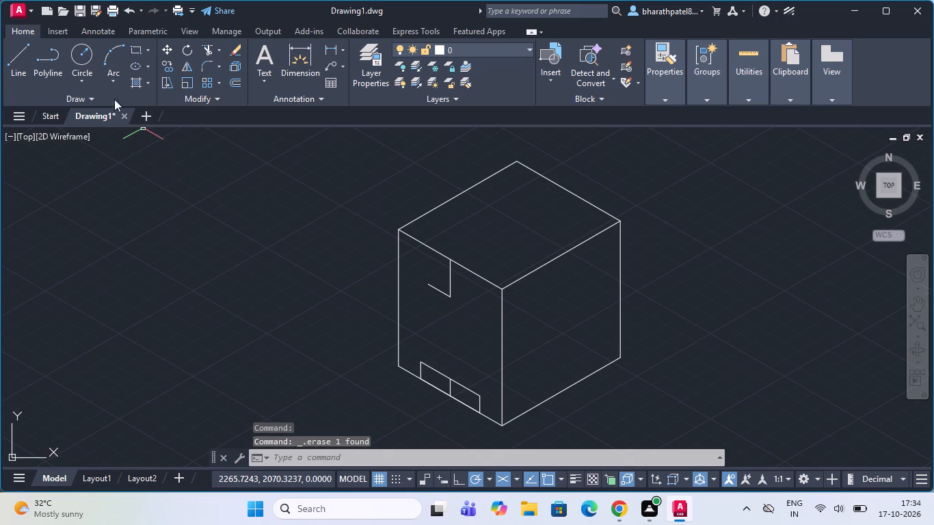
# Draw a 15 line from the lower end of the 22 vertical, parallel to the top edge toward the block's front corner.
pyautogui.click(11, 60)
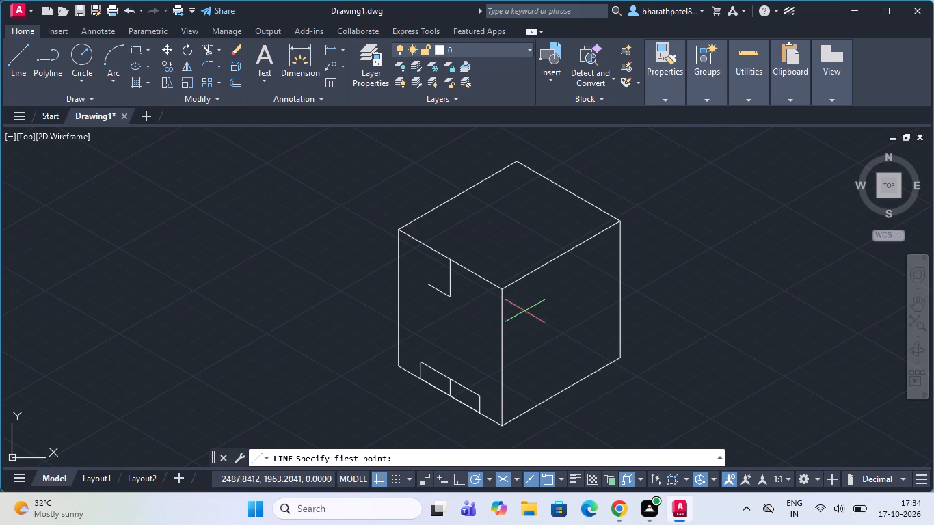
pyautogui.scroll(3, 455, 314)
pyautogui.click(418, 245)
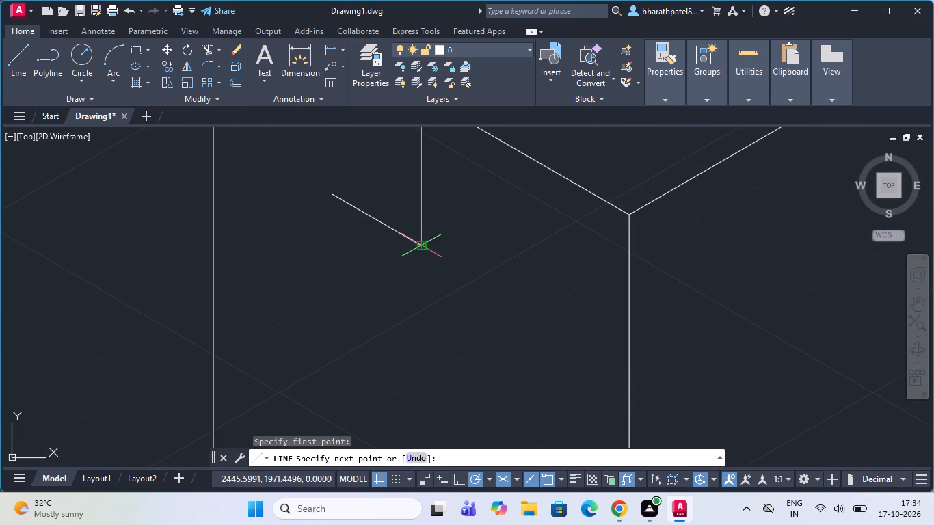
pyautogui.press('1')
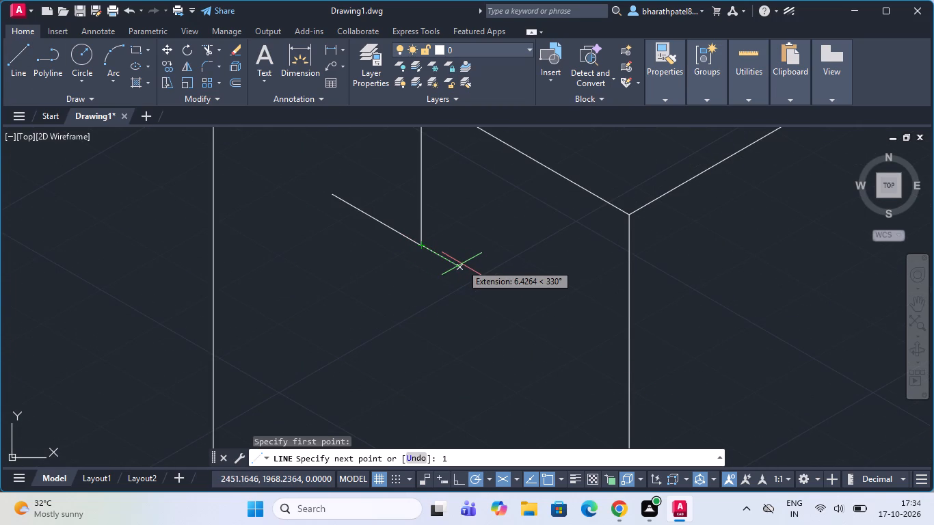
pyautogui.press('5')
pyautogui.press('Return')
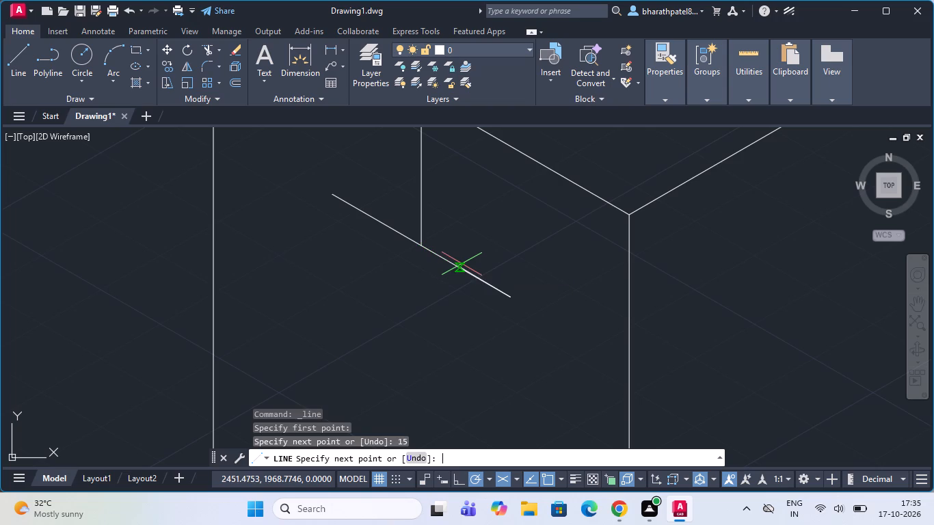
pyautogui.scroll(-1, 463, 301)
pyautogui.press('Escape')
pyautogui.scroll(-2, 462, 308)
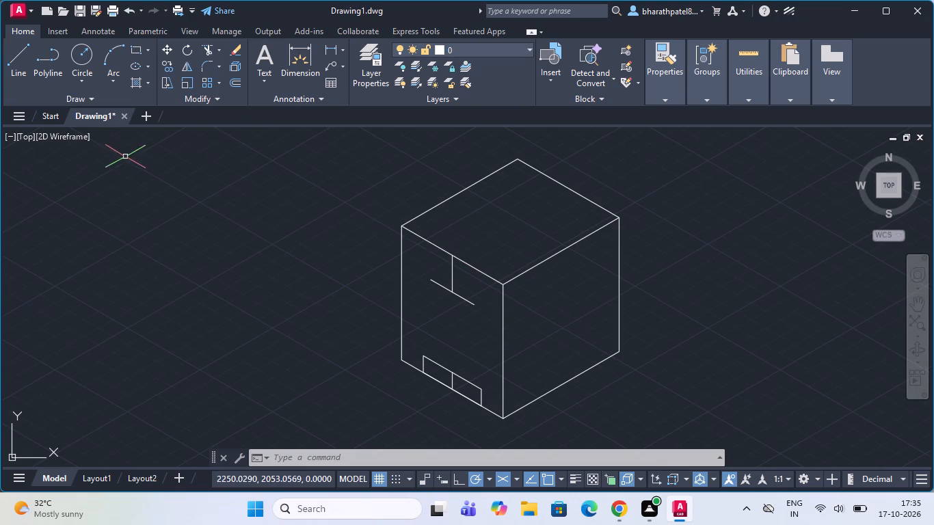
# Draw an isocircle of radius 8 on the left isoplane, centred on the slot centre line's end nearer the outer left corner.
pyautogui.press('Escape')
pyautogui.write('ell')
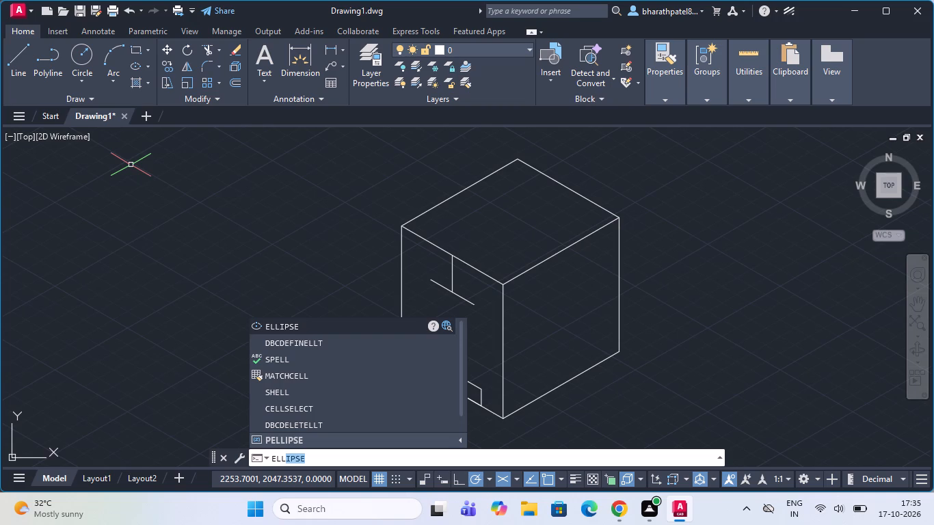
pyautogui.press('Return')
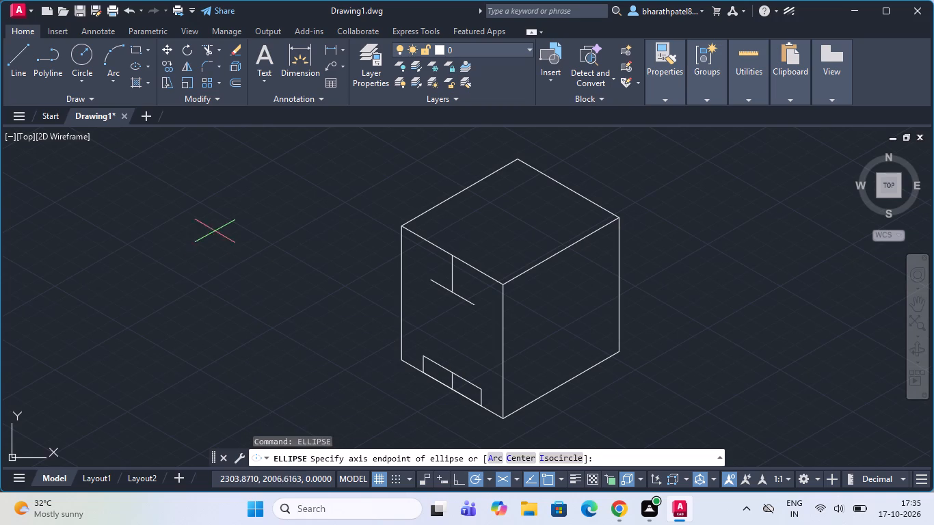
pyautogui.click(546, 456)
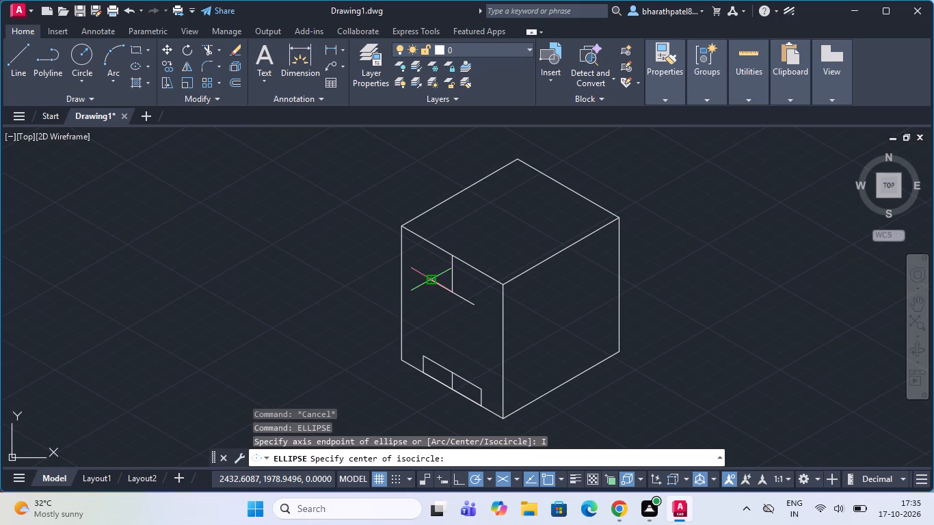
pyautogui.click(429, 280)
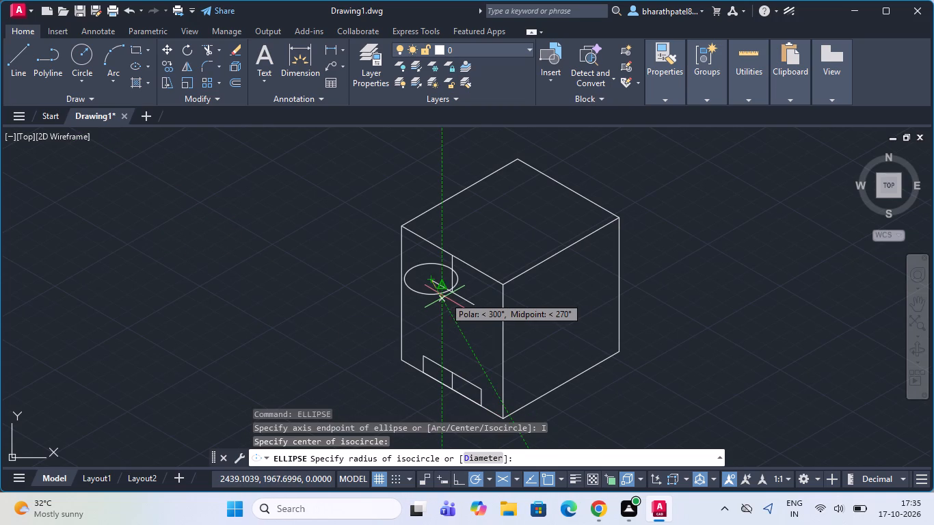
pyautogui.press('F5')
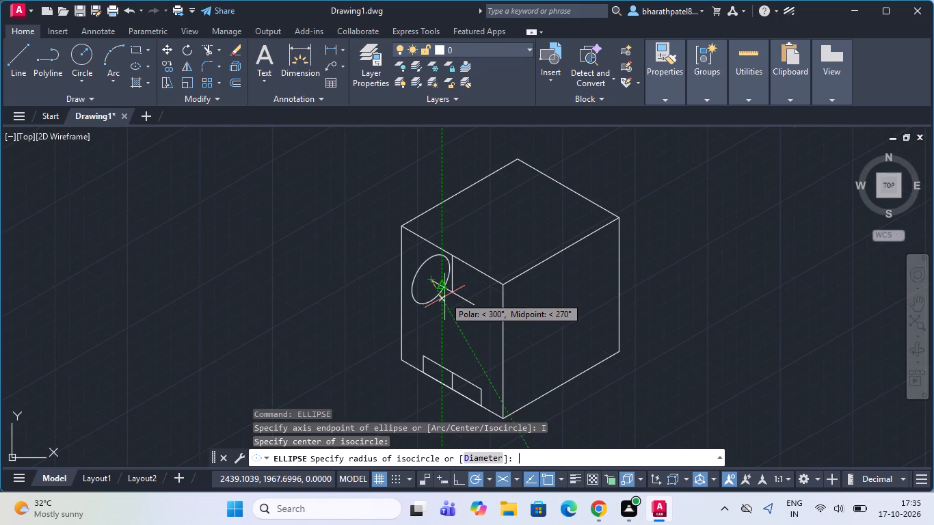
pyautogui.press('F5')
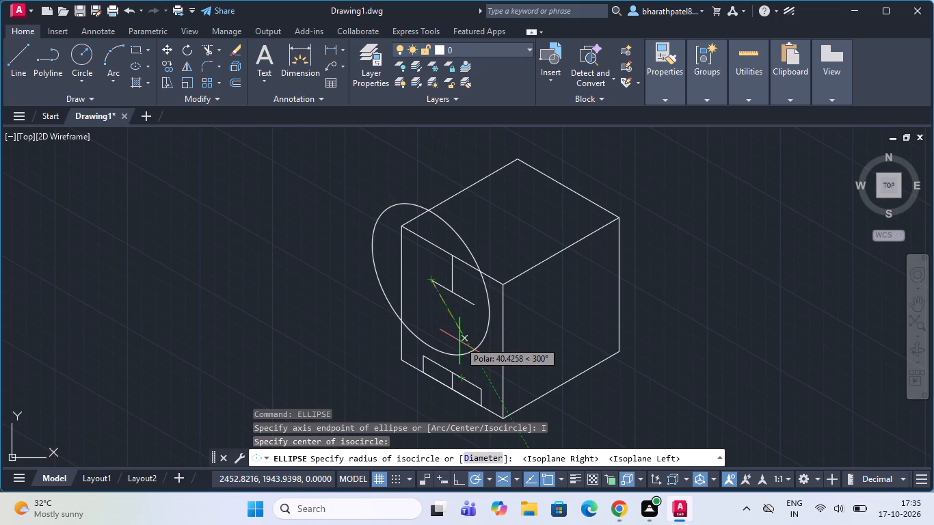
pyautogui.press('8')
pyautogui.press('Return')
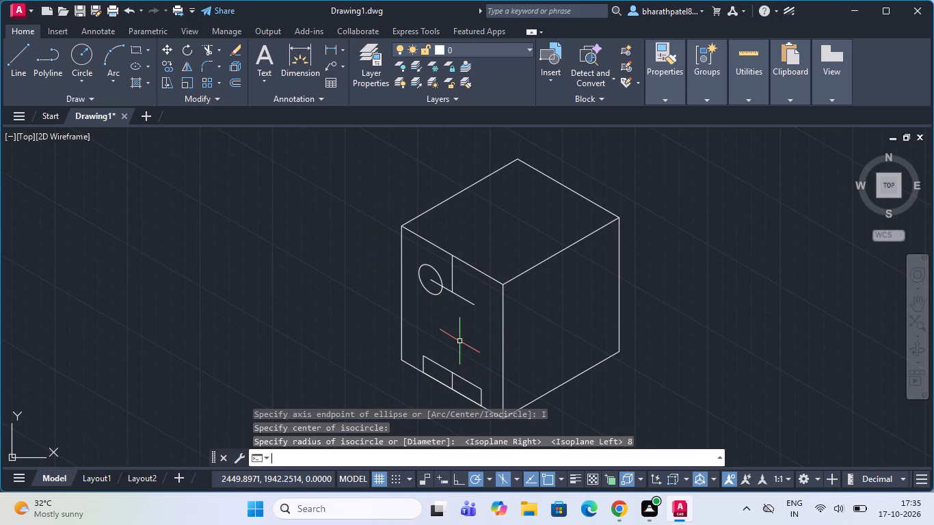
# Copy the radius 8 isocircle from its centre to the opposite end of the slot's centre line.
pyautogui.click(438, 275)
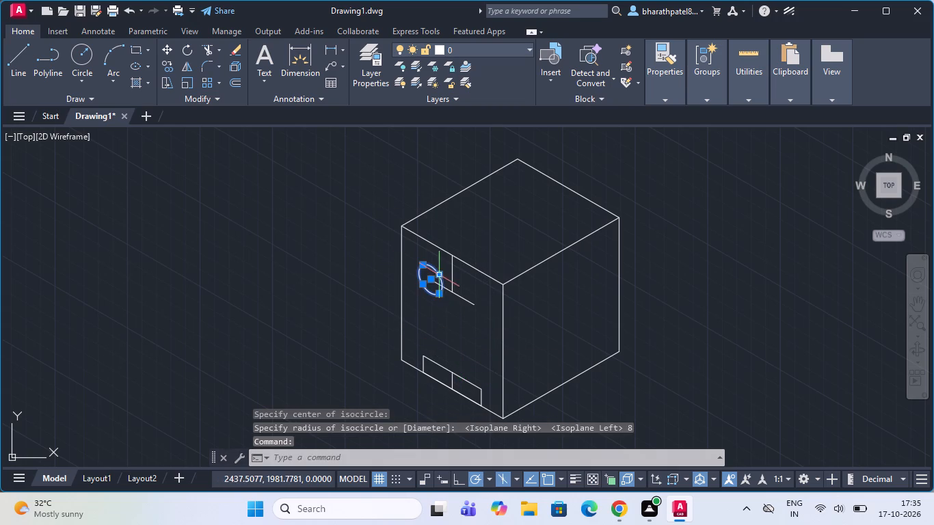
pyautogui.click(168, 68)
pyautogui.scroll(2, 425, 287)
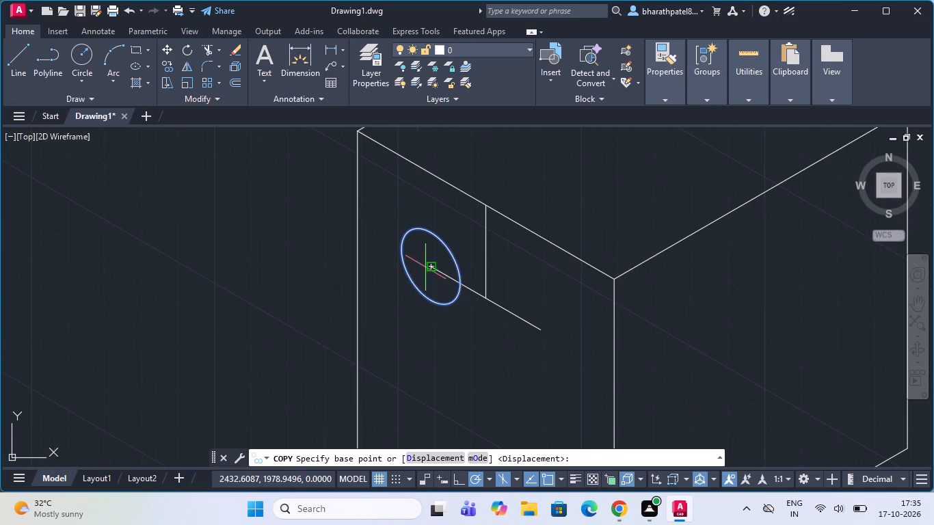
pyautogui.click(432, 267)
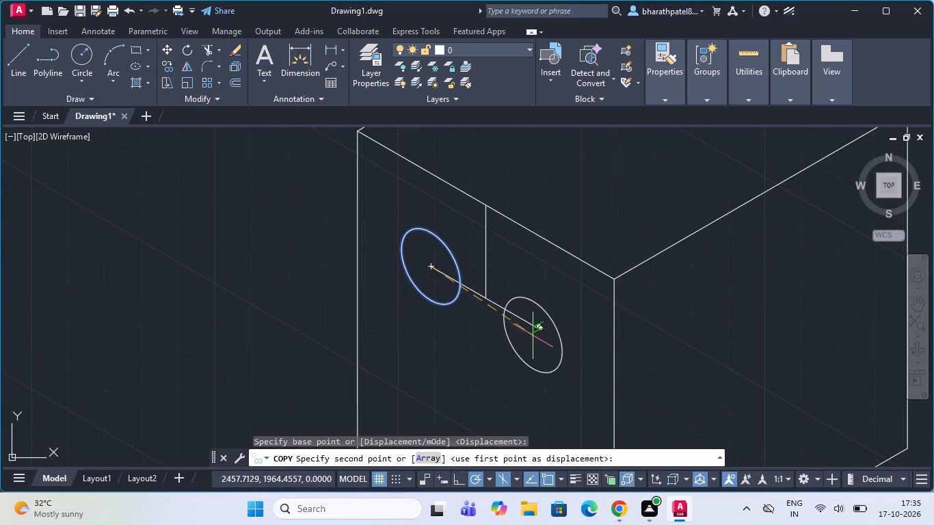
pyautogui.scroll(2, 536, 342)
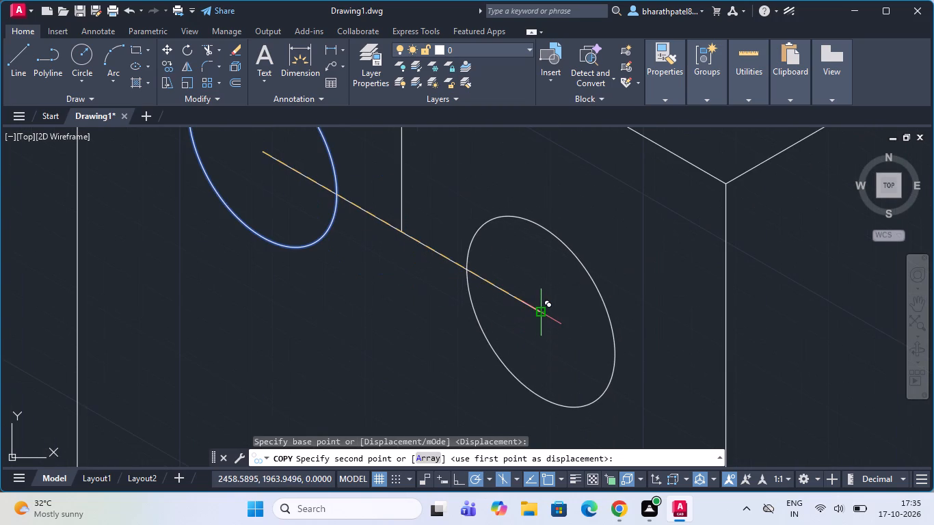
pyautogui.click(540, 312)
pyautogui.press('Escape')
# Draw a vertical line through the first isocircle's centre, about 11.6 up from it and back down past the circle's lower edge.
pyautogui.scroll(-3, 606, 337)
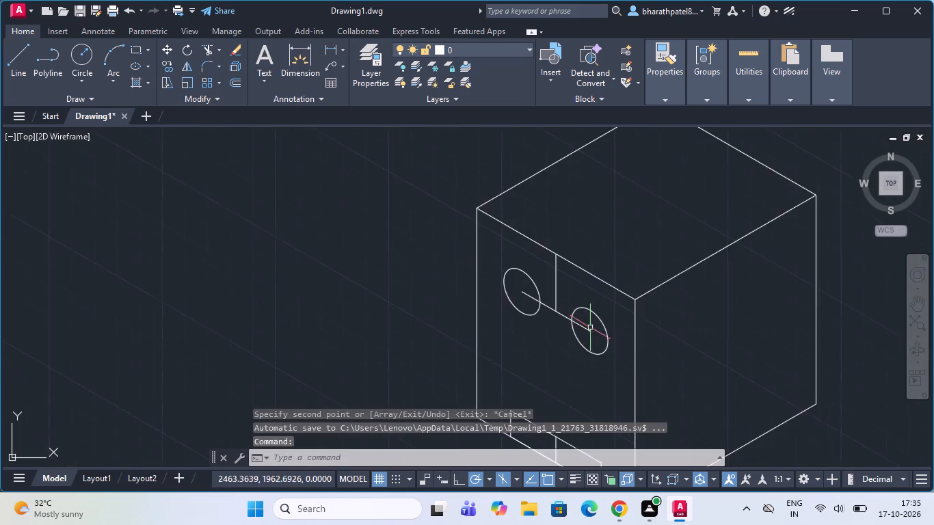
pyautogui.scroll(-1, 518, 304)
pyautogui.click(18, 55)
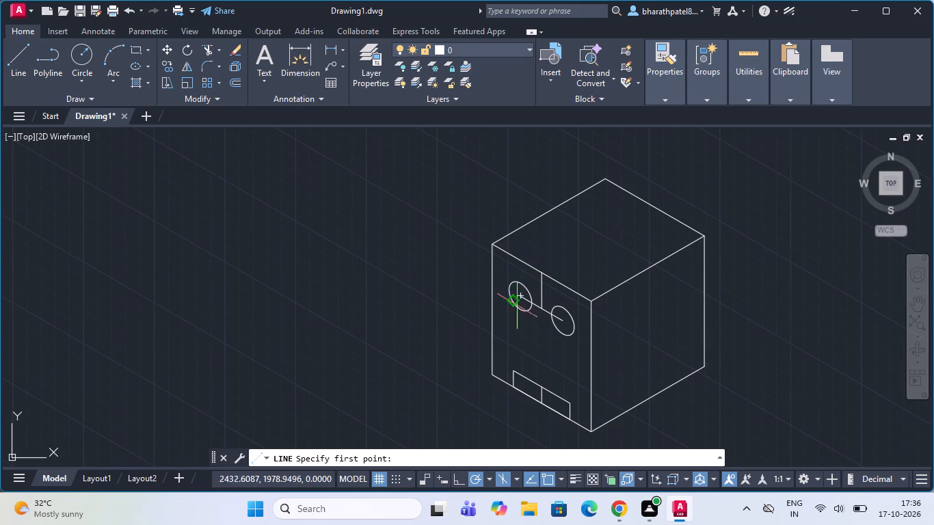
pyautogui.scroll(3, 519, 312)
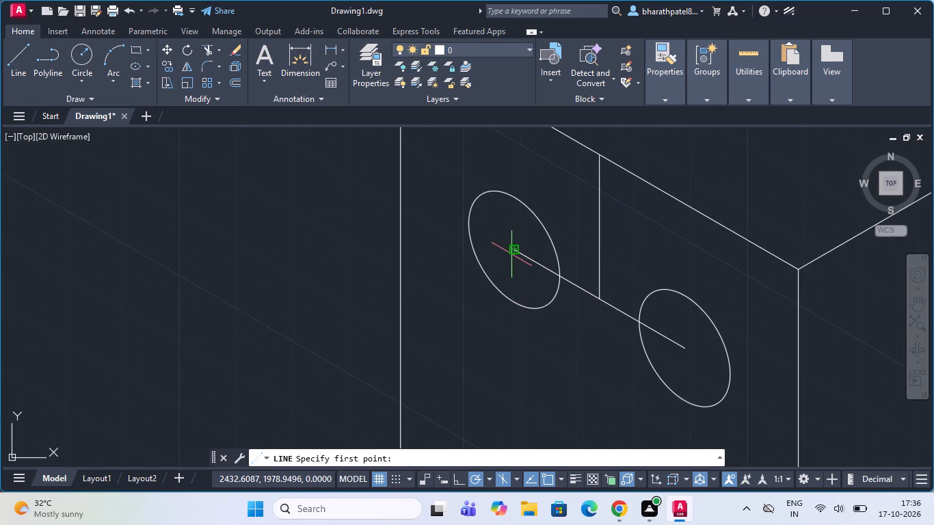
pyautogui.click(511, 248)
pyautogui.scroll(-1, 509, 247)
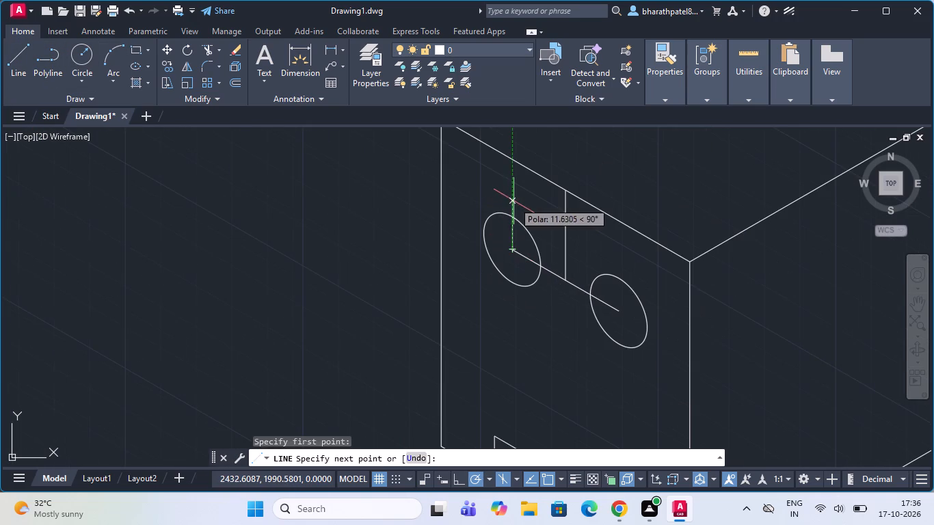
pyautogui.click(513, 201)
pyautogui.click(508, 293)
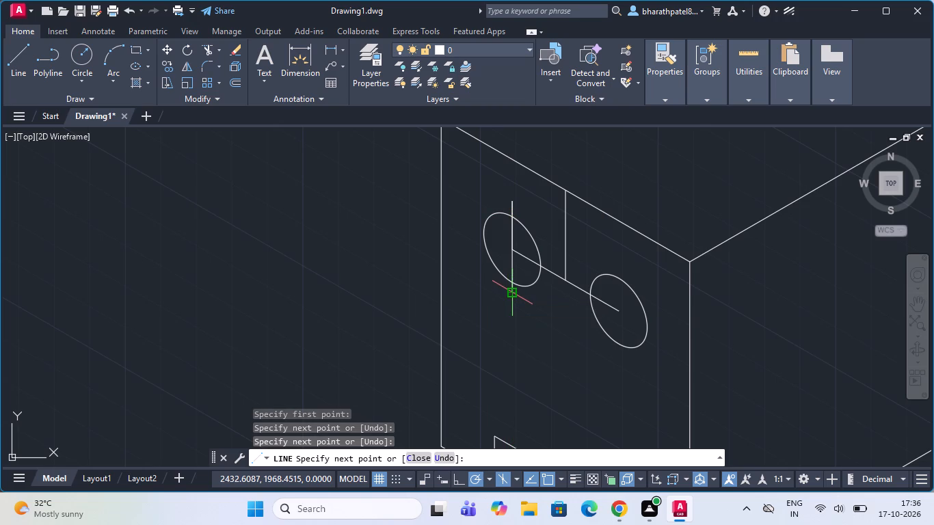
pyautogui.press('Escape')
# Draw a vertical line through the copied isocircle's centre, extending past the circle above and below.
pyautogui.click(9, 51)
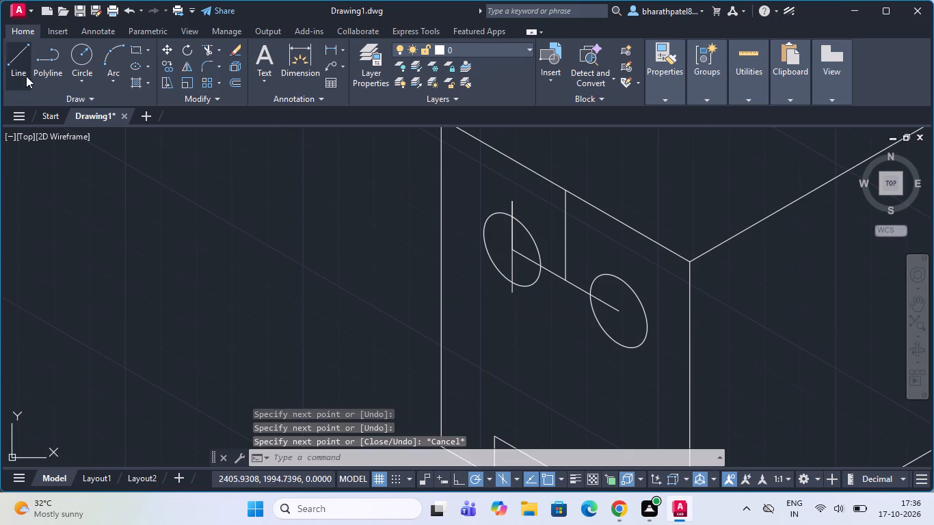
pyautogui.scroll(-1, 240, 196)
pyautogui.scroll(-1, 520, 230)
pyautogui.scroll(3, 514, 244)
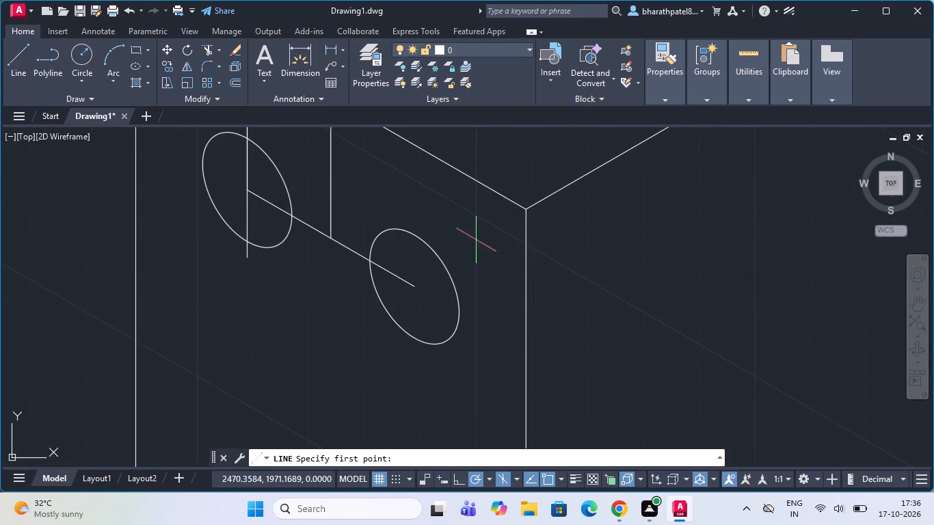
pyautogui.click(416, 288)
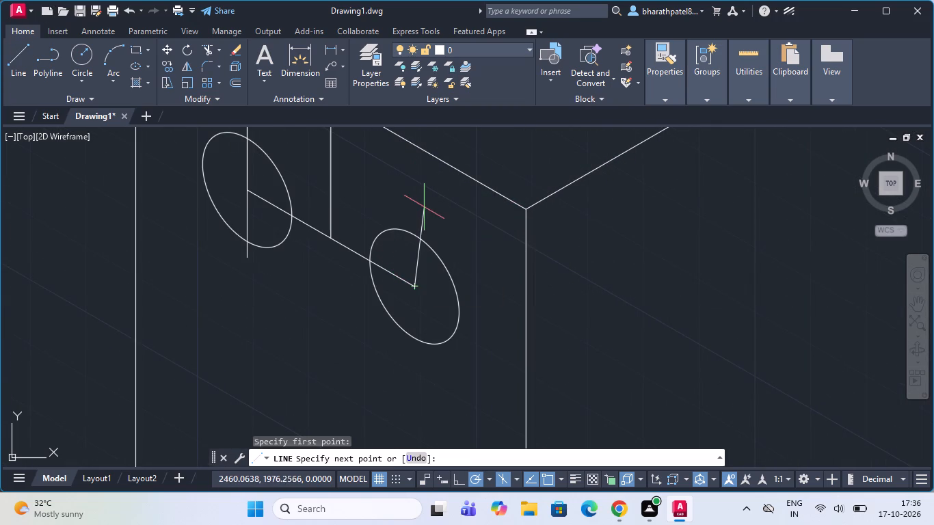
pyautogui.click(417, 200)
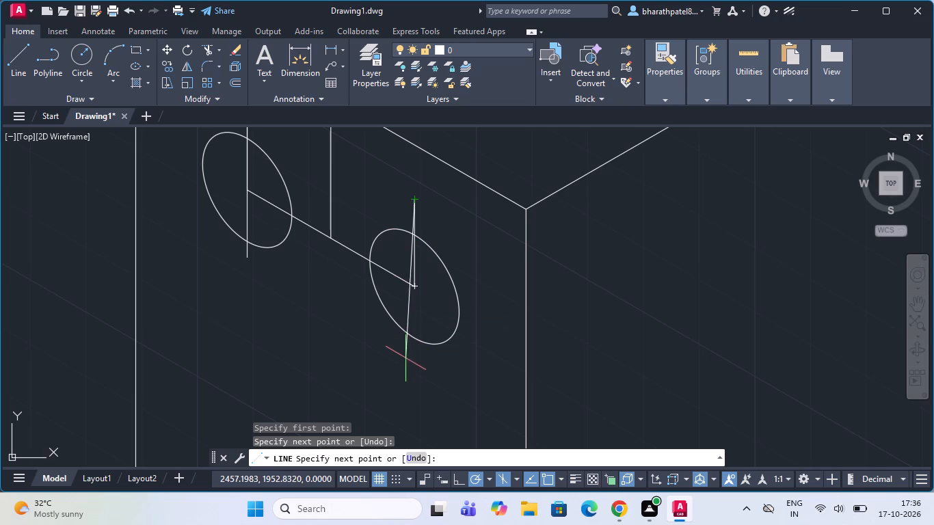
pyautogui.click(416, 367)
pyautogui.press('Escape')
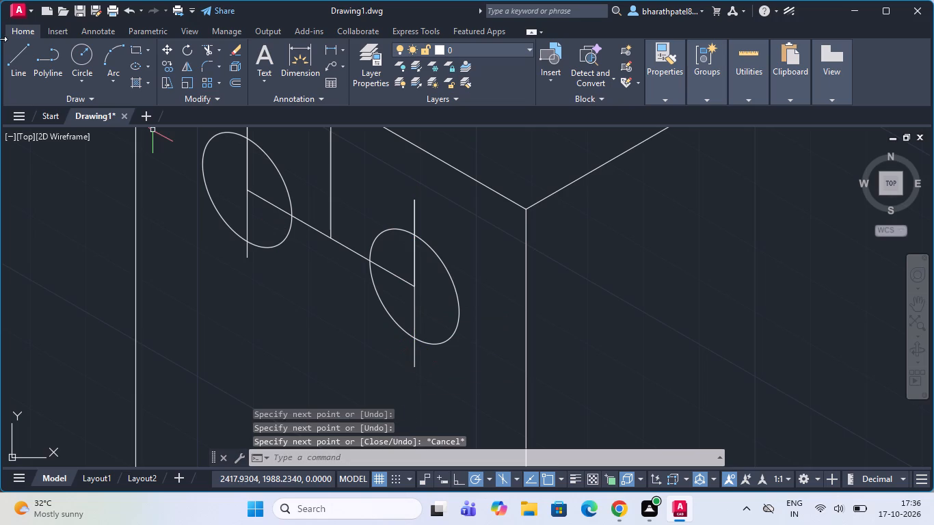
# Draw the slot's upper side as a line joining the points where the vertical lines cross the tops of the two isocircles.
pyautogui.click(14, 57)
pyautogui.scroll(-1, 189, 161)
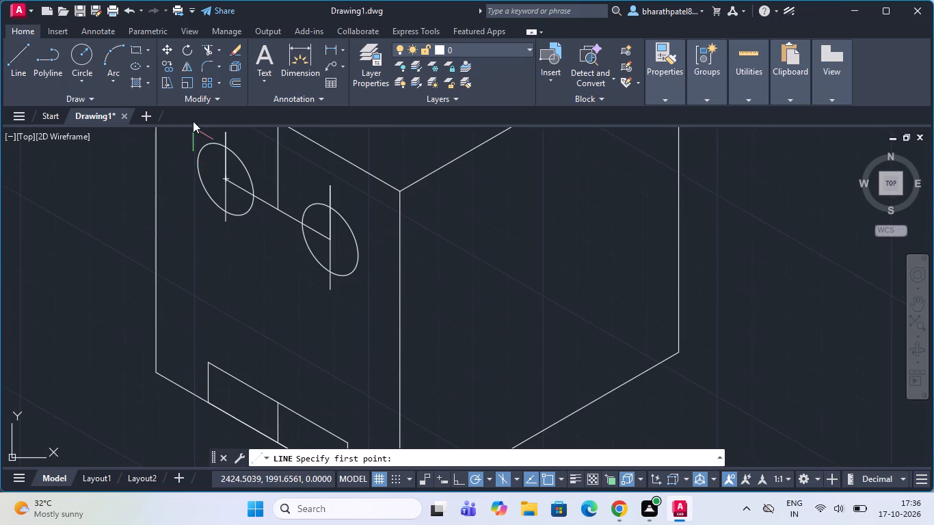
pyautogui.scroll(3, 194, 122)
pyautogui.scroll(-2, 231, 173)
pyautogui.scroll(3, 239, 165)
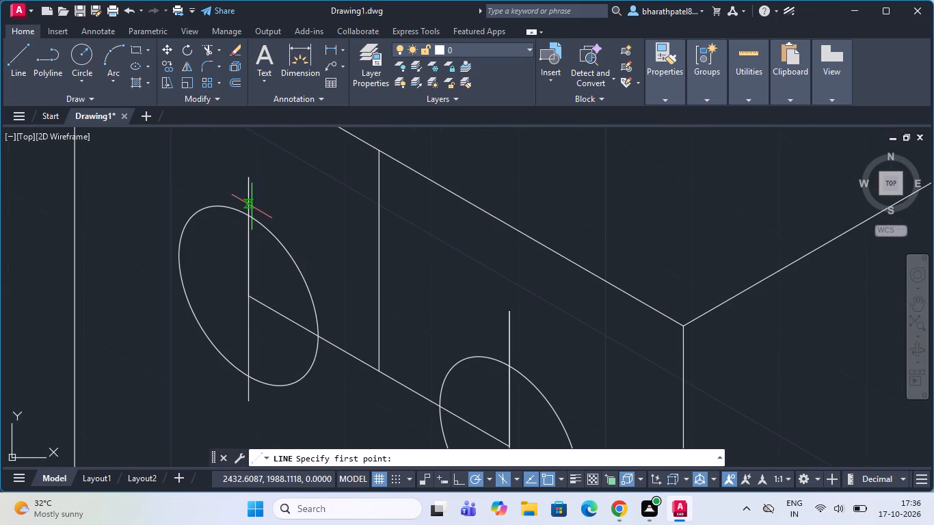
pyautogui.click(248, 216)
pyautogui.scroll(-2, 252, 215)
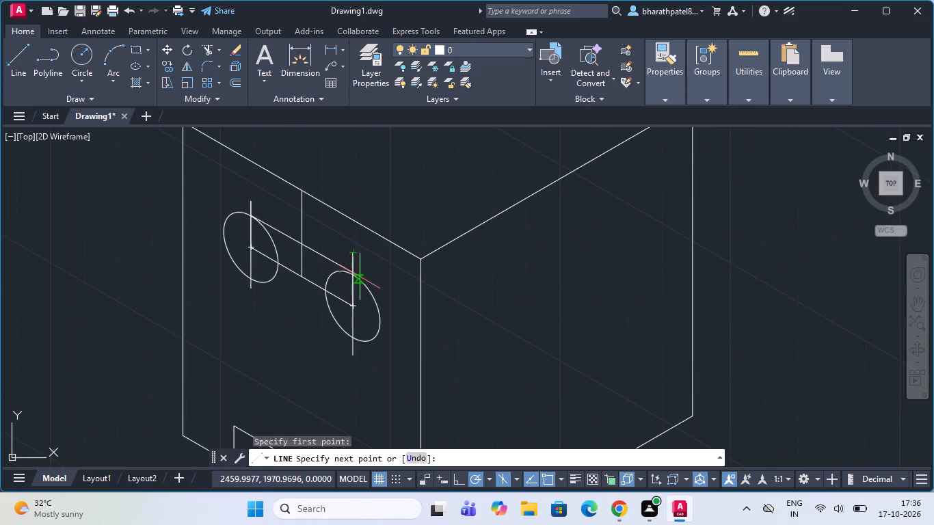
pyautogui.scroll(5, 353, 278)
pyautogui.click(320, 235)
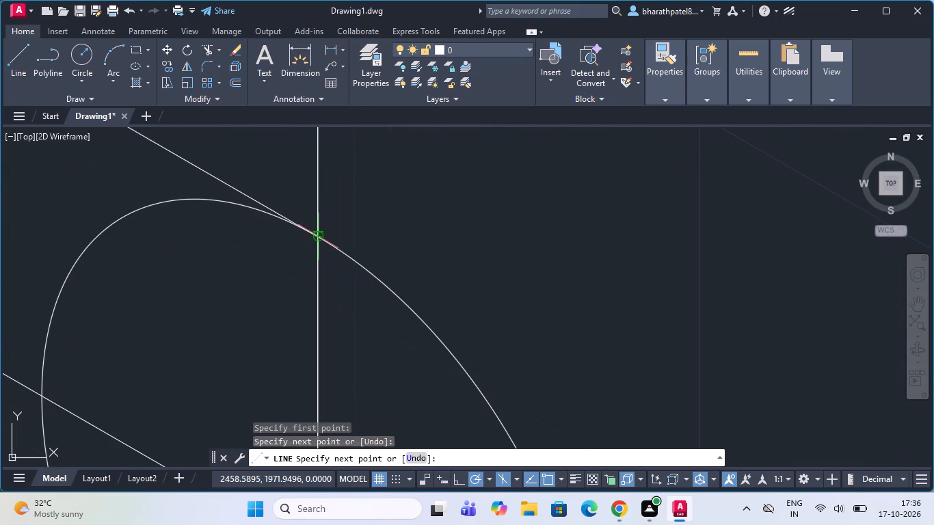
pyautogui.scroll(-5, 323, 235)
pyautogui.press('Escape')
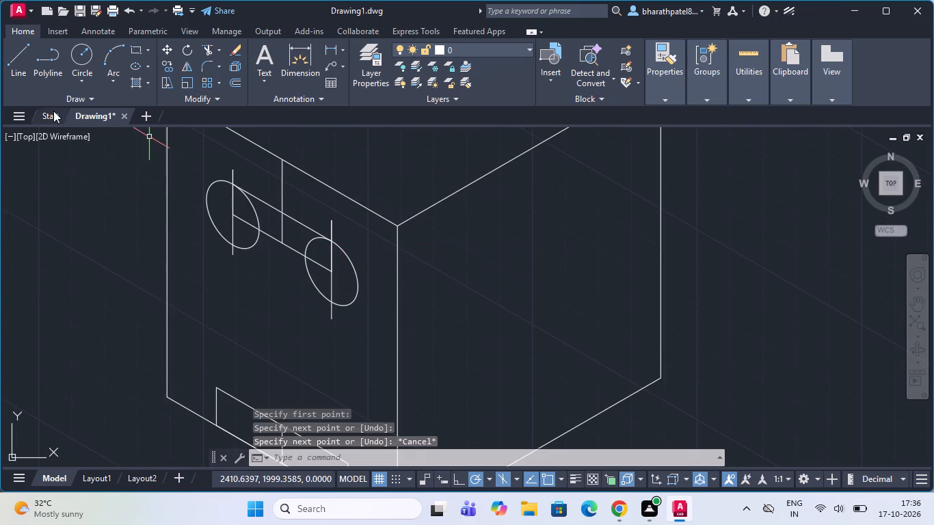
# Draw the slot's lower side as a line joining the points where the vertical lines cross the bottoms of the two isocircles.
pyautogui.click(19, 67)
pyautogui.scroll(-2, 284, 237)
pyautogui.scroll(3, 252, 243)
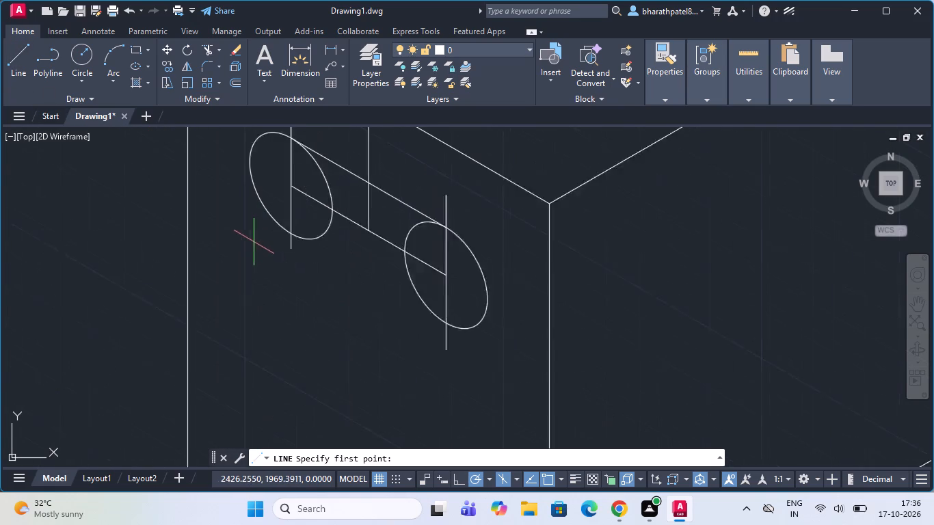
pyautogui.scroll(5, 254, 239)
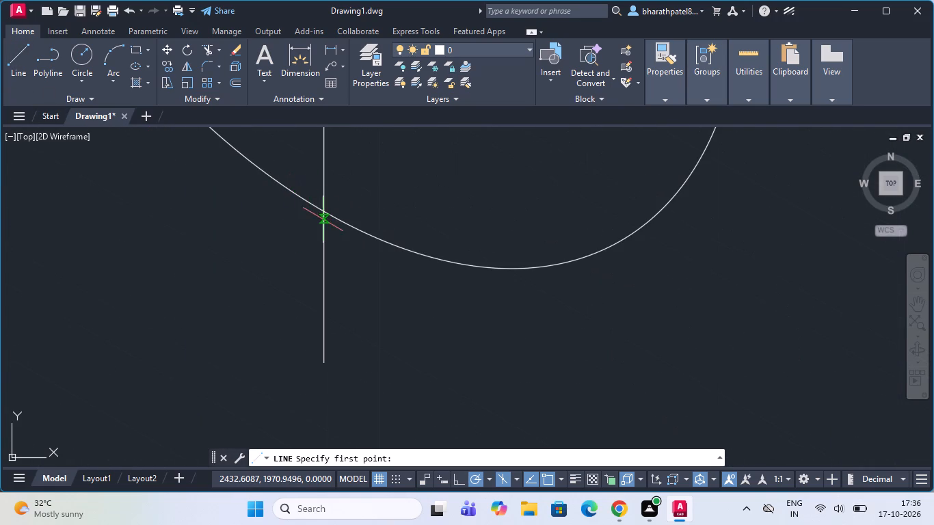
pyautogui.click(323, 212)
pyautogui.scroll(-6, 324, 208)
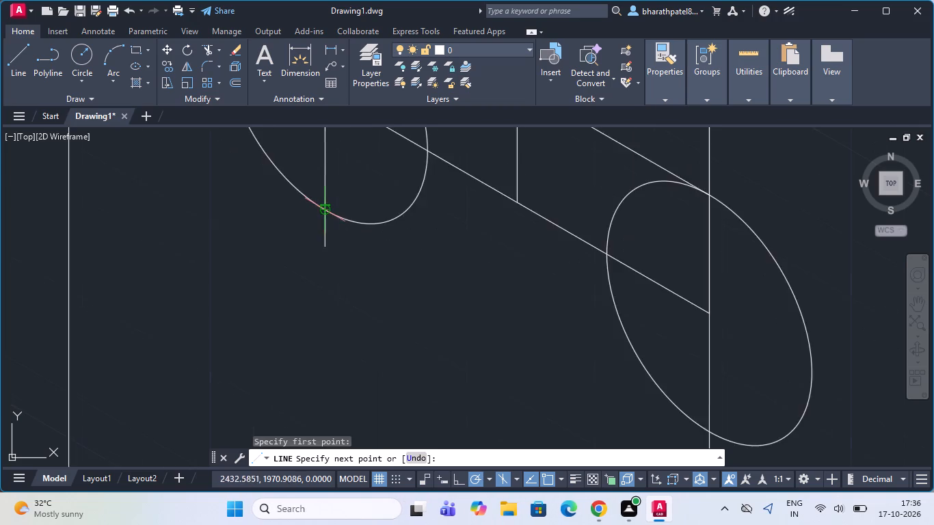
pyautogui.scroll(-1, 324, 208)
pyautogui.scroll(4, 481, 299)
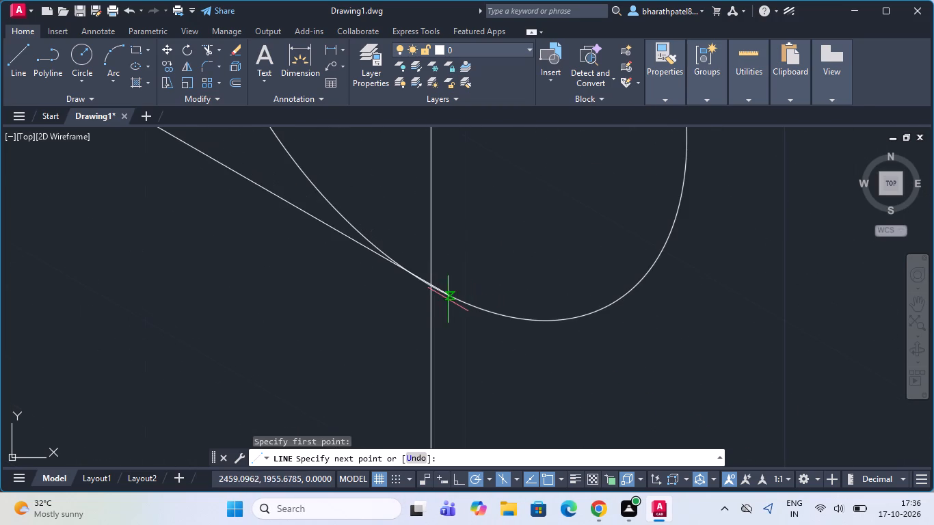
pyautogui.click(429, 288)
pyautogui.scroll(-4, 429, 287)
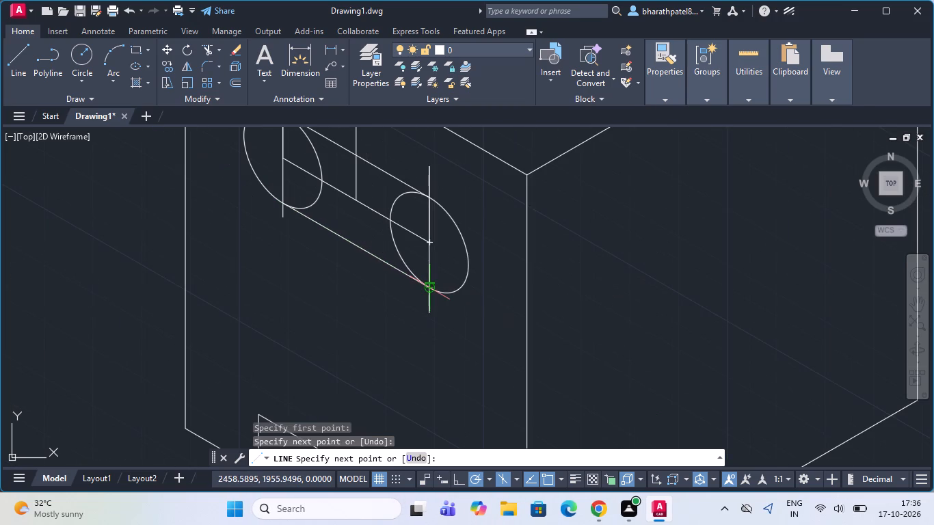
pyautogui.press('Escape')
# Trim away the inner halves of both isocircles, leaving the outline of the rounded slot on the front-left face.
pyautogui.scroll(-2, 340, 306)
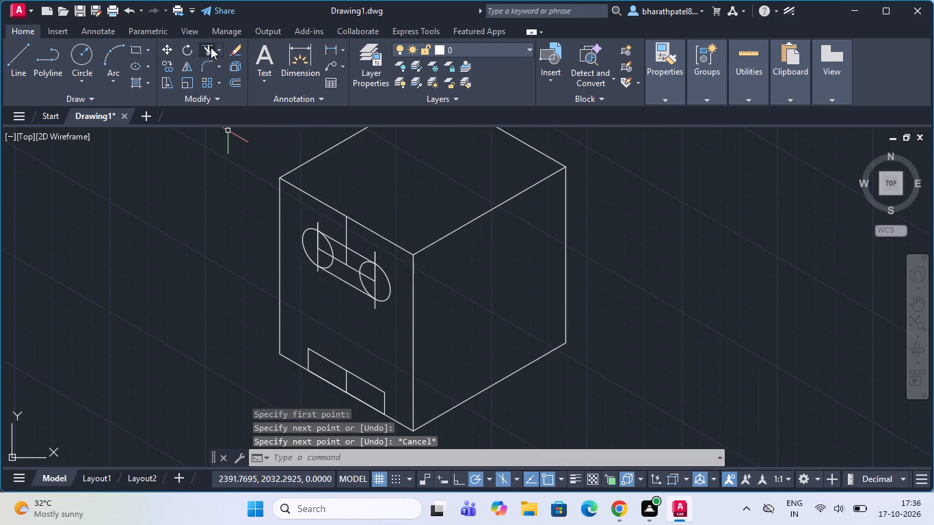
pyautogui.moveTo(210, 47); pyautogui.dragTo(207, 58)
pyautogui.scroll(2, 342, 262)
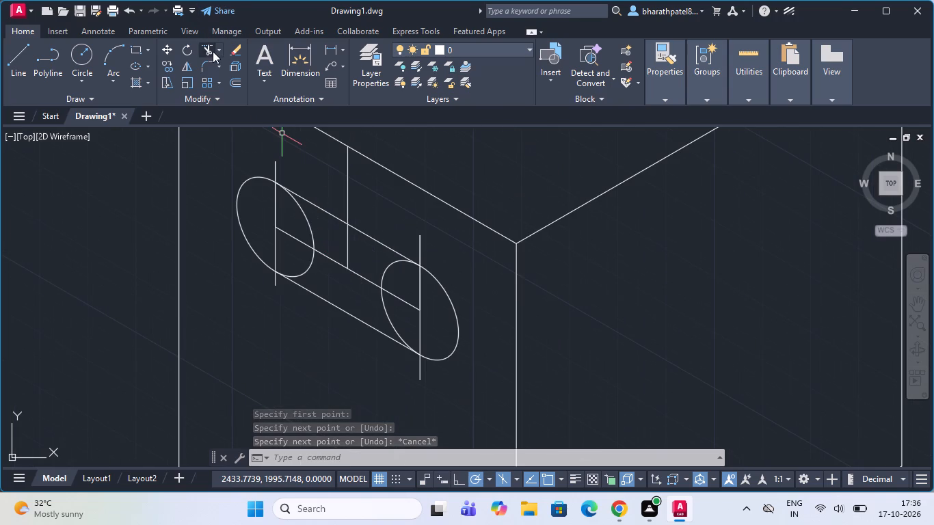
pyautogui.click(206, 51)
pyautogui.click(302, 213)
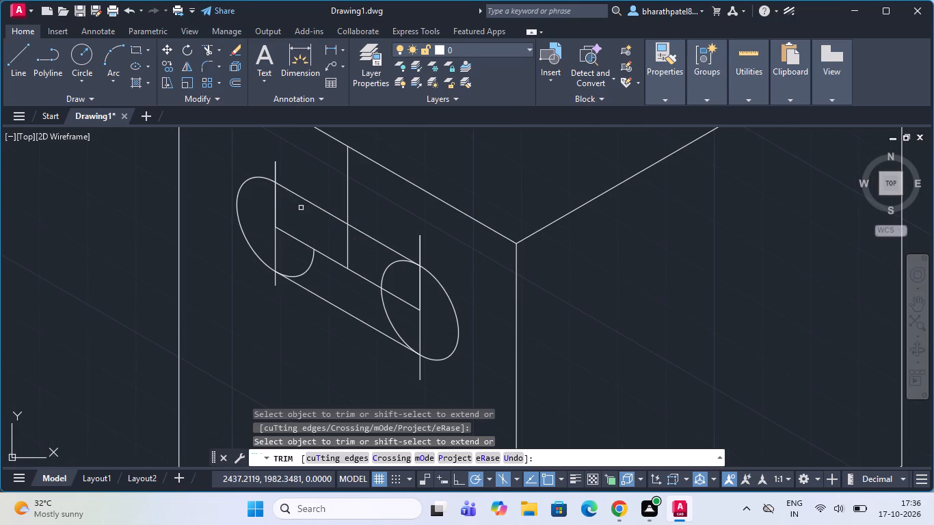
pyautogui.click(309, 267)
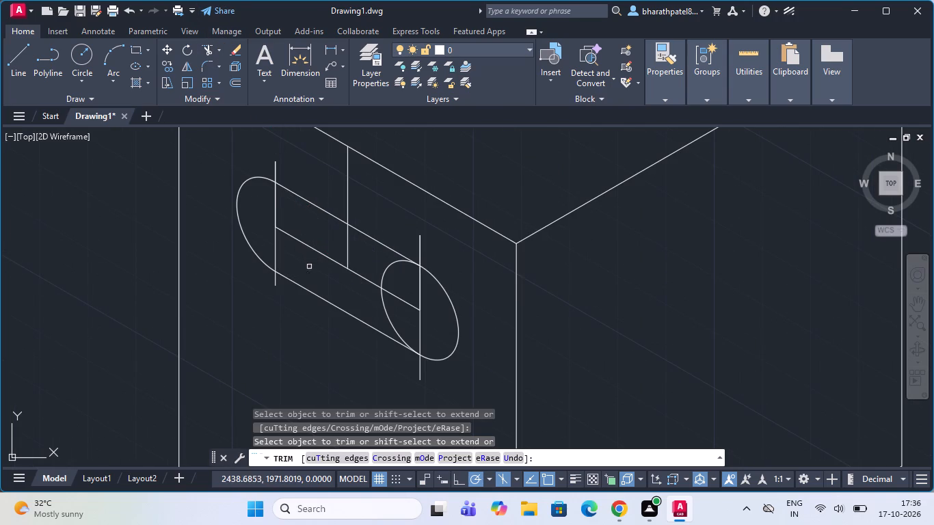
pyautogui.click(383, 304)
pyautogui.click(385, 278)
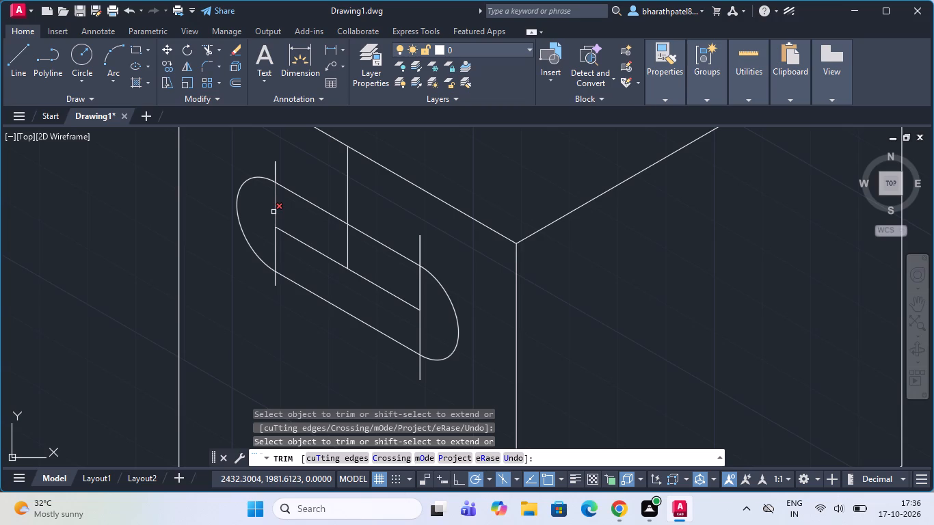
# Trim the left vertical construction line inside the slot and the right one's stub above the slot.
pyautogui.scroll(-3, 316, 263)
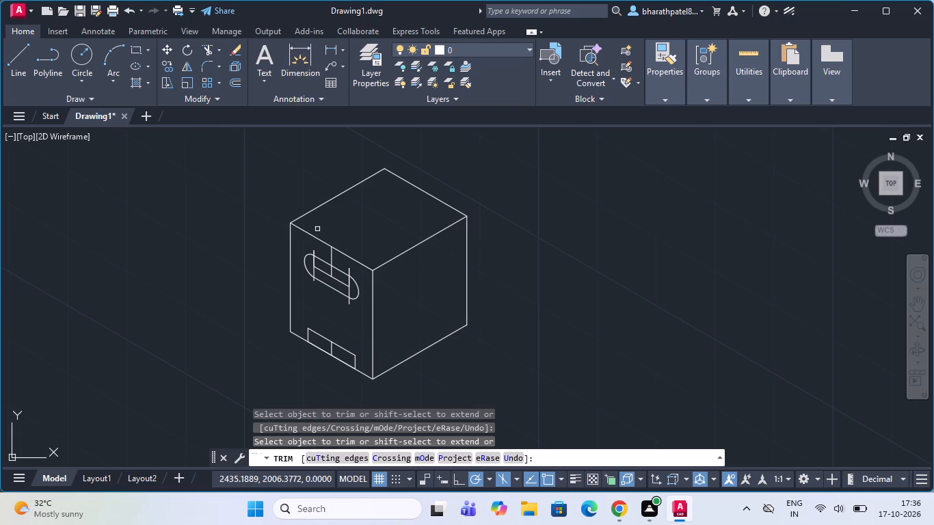
pyautogui.scroll(4, 332, 278)
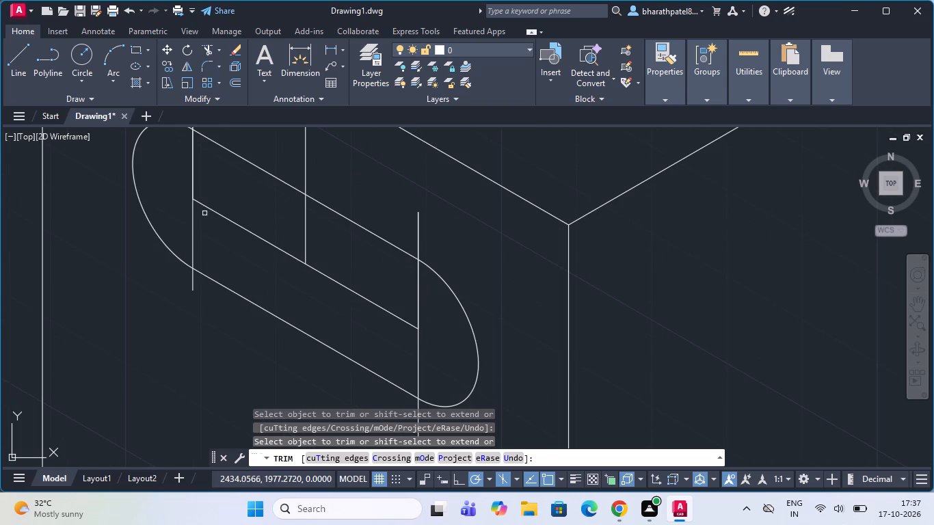
pyautogui.click(194, 233)
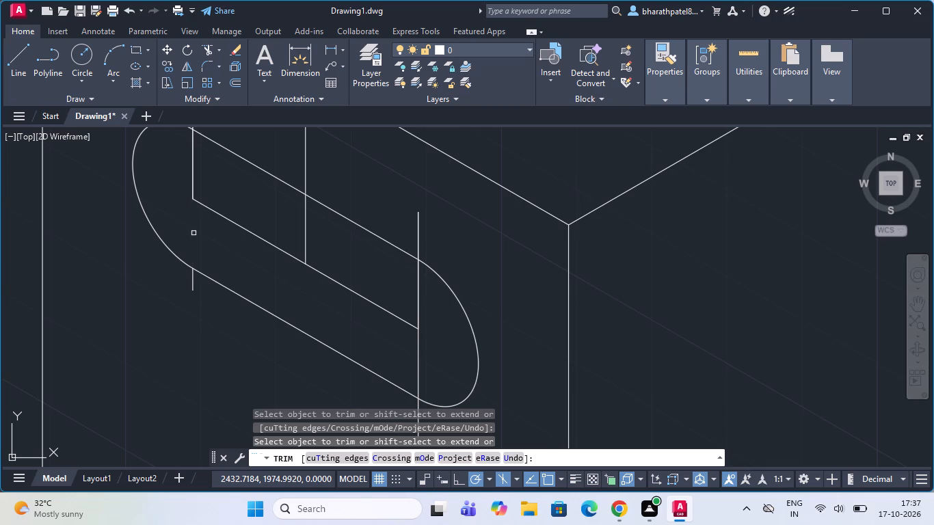
pyautogui.click(191, 180)
pyautogui.click(191, 176)
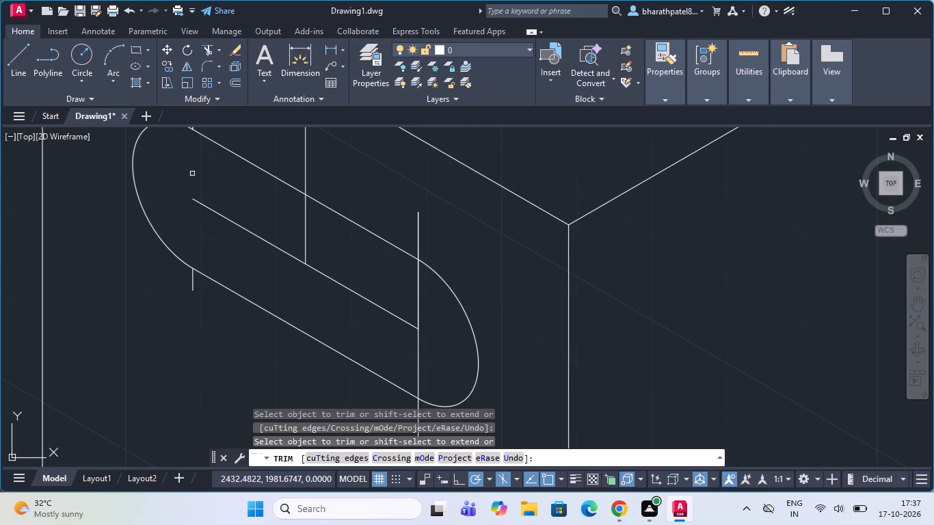
pyautogui.scroll(-2, 258, 206)
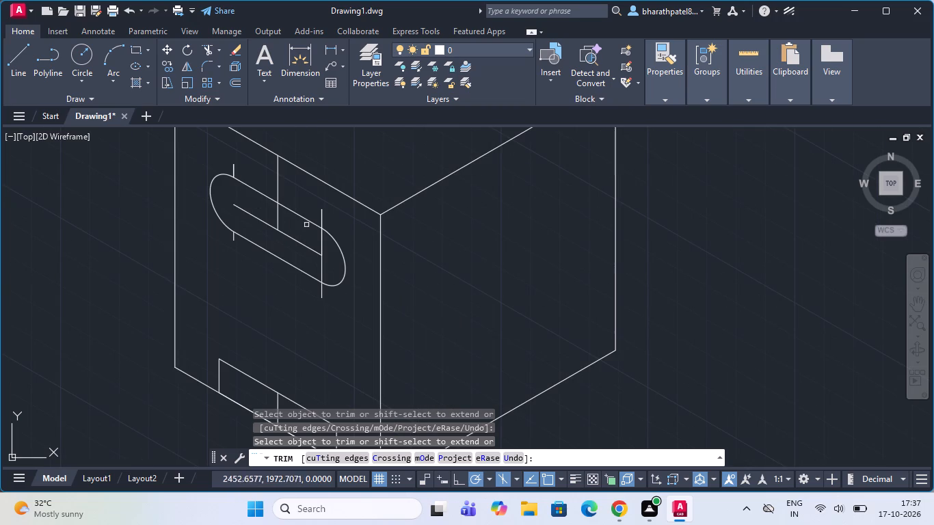
pyautogui.doubleClick(322, 215)
pyautogui.click(321, 215)
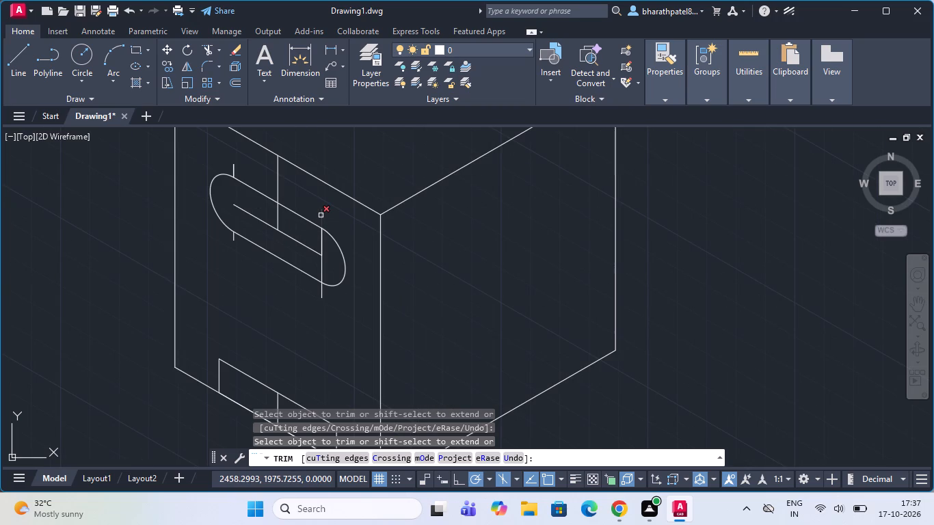
# Trim the centre line inside the bottom rectangle and the block's bottom edge beneath it to open the notch.
pyautogui.scroll(-2, 324, 223)
pyautogui.scroll(3, 306, 196)
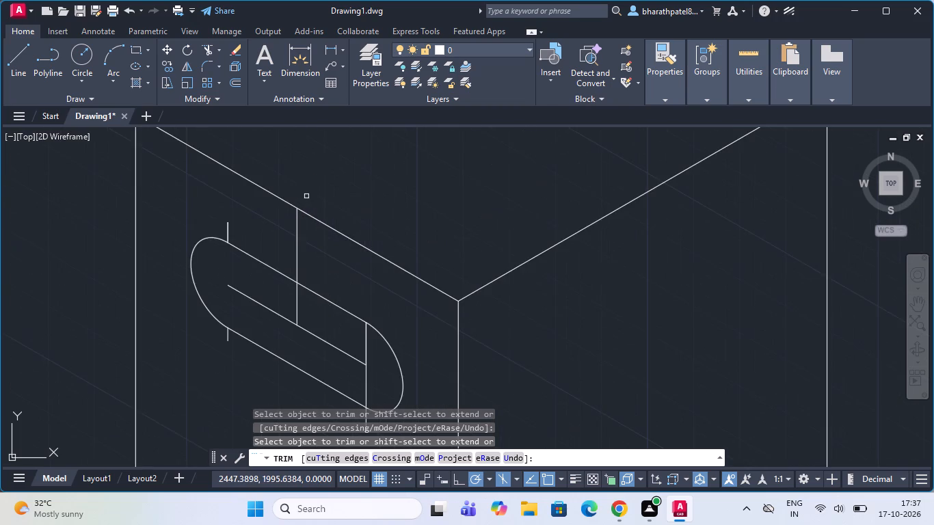
pyautogui.scroll(-4, 306, 196)
pyautogui.scroll(3, 291, 153)
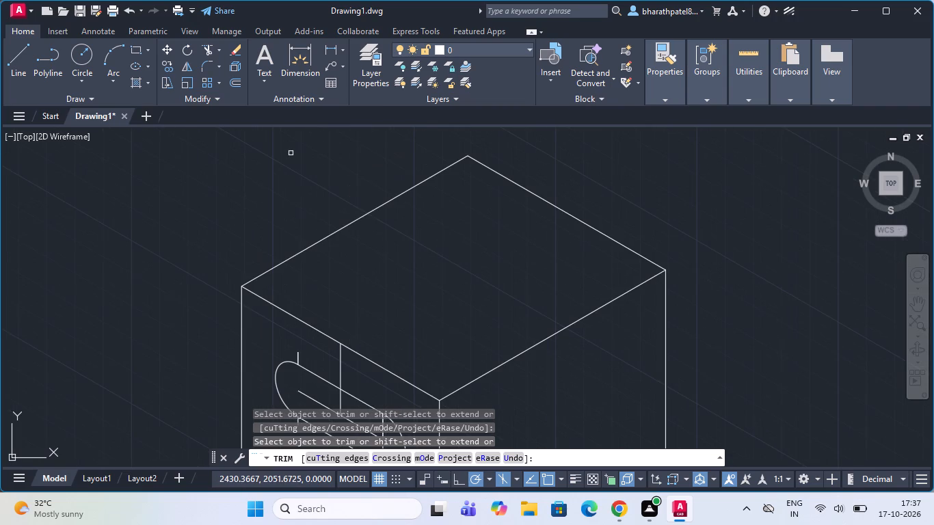
pyautogui.scroll(-2, 291, 153)
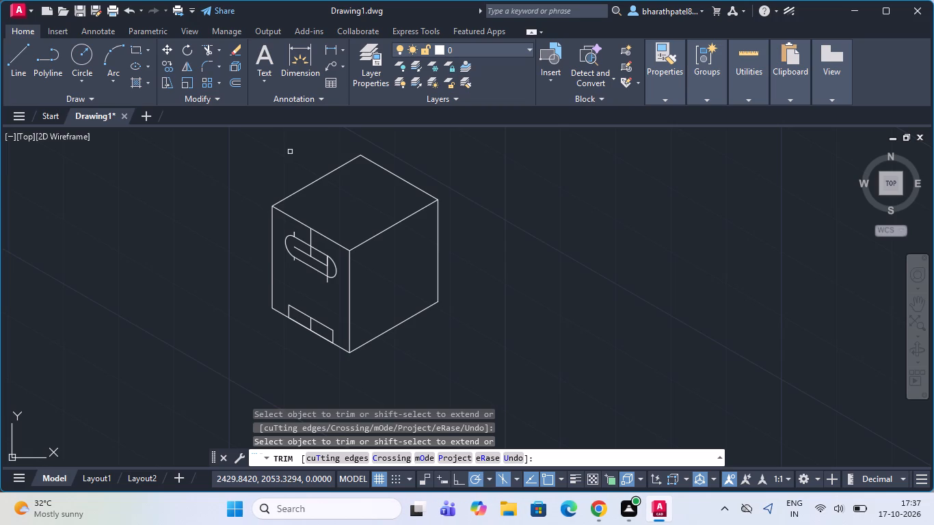
pyautogui.scroll(3, 309, 341)
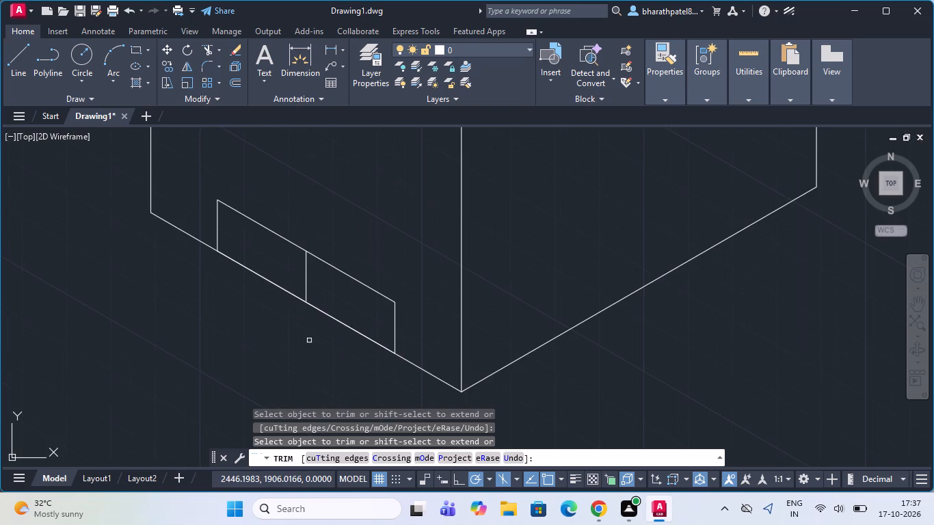
pyautogui.moveTo(255, 304); pyautogui.dragTo(294, 296)
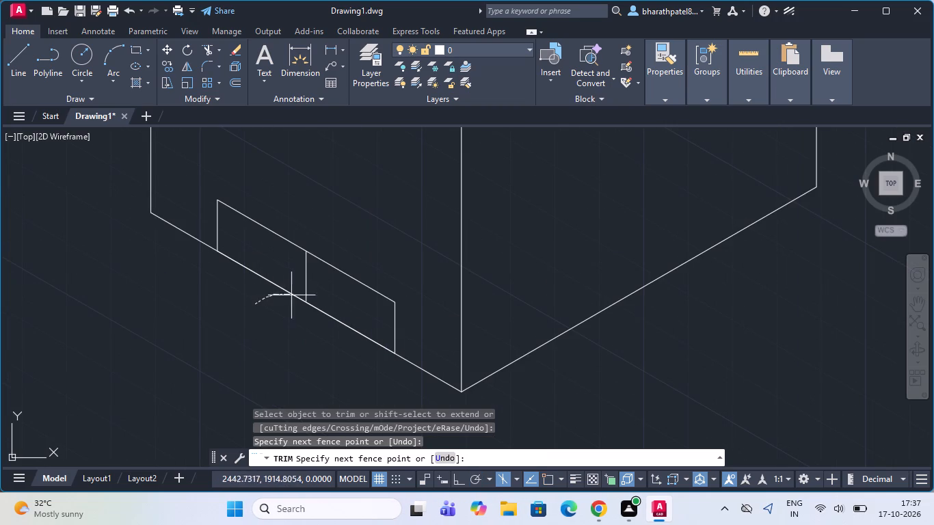
pyautogui.moveTo(294, 296); pyautogui.dragTo(325, 351)
# Draw a 30° depth line from the notch's lower-left corner, extending past the notch's upper edge.
pyautogui.moveTo(10, 58); pyautogui.dragTo(14, 66)
pyautogui.click(216, 253)
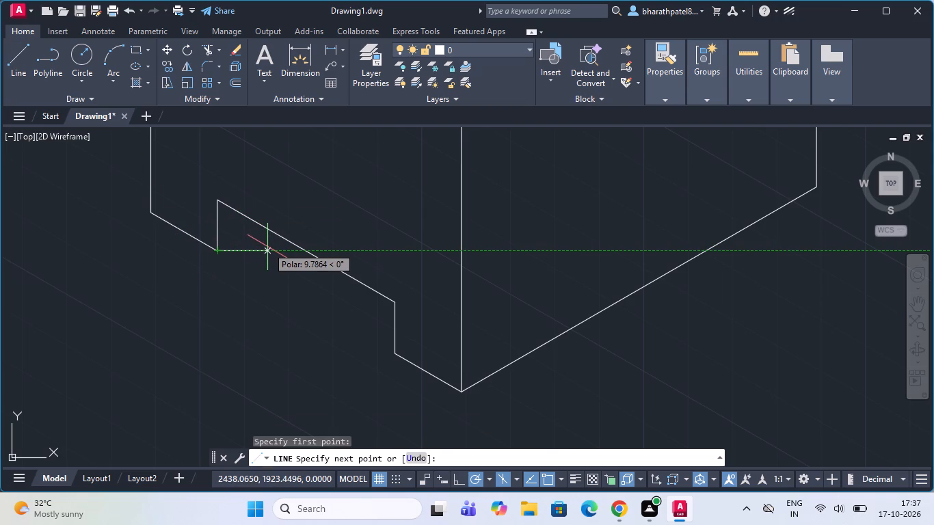
pyautogui.scroll(-2, 267, 247)
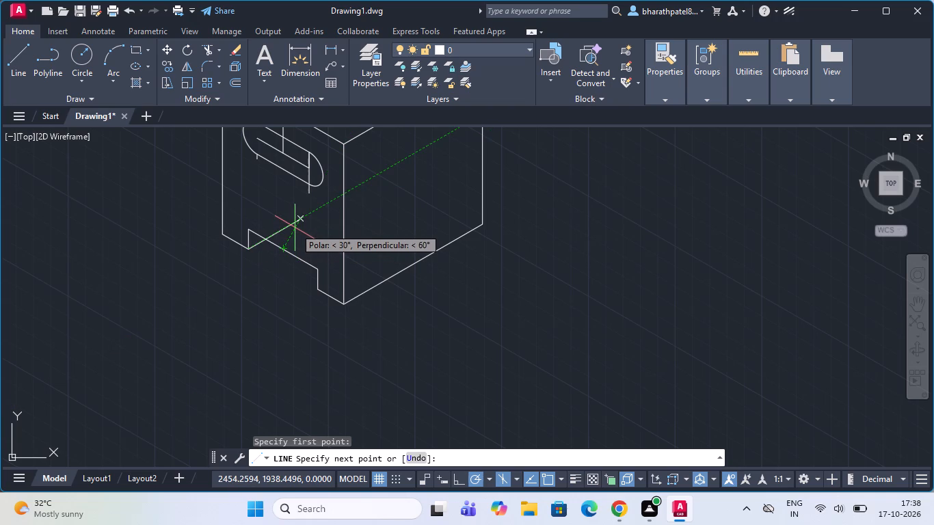
pyautogui.click(295, 228)
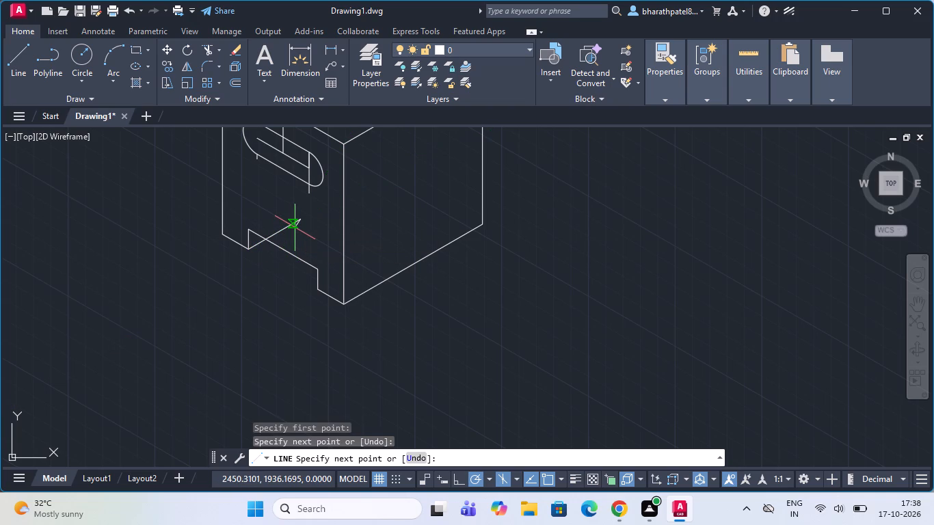
pyautogui.press('Escape')
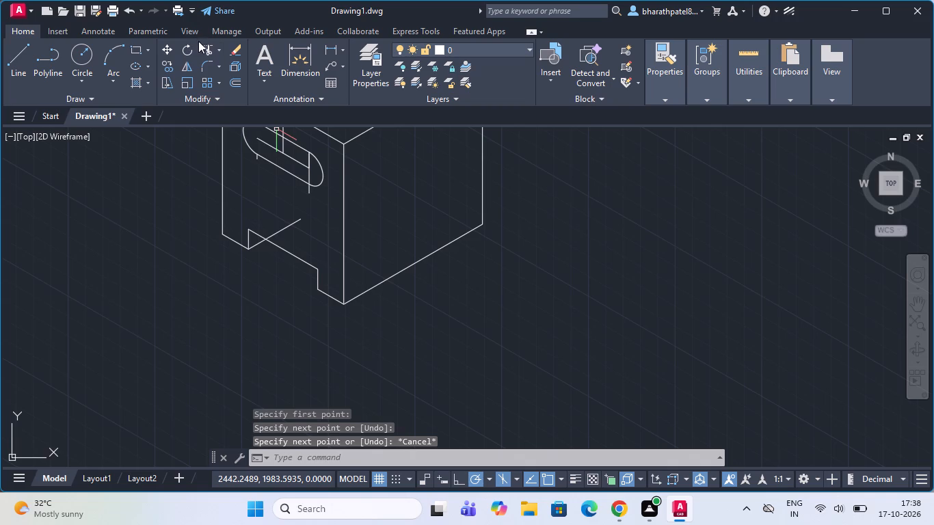
# Trim the part of the depth line that extends beyond the notch's upper edge.
pyautogui.click(204, 46)
pyautogui.click(278, 208)
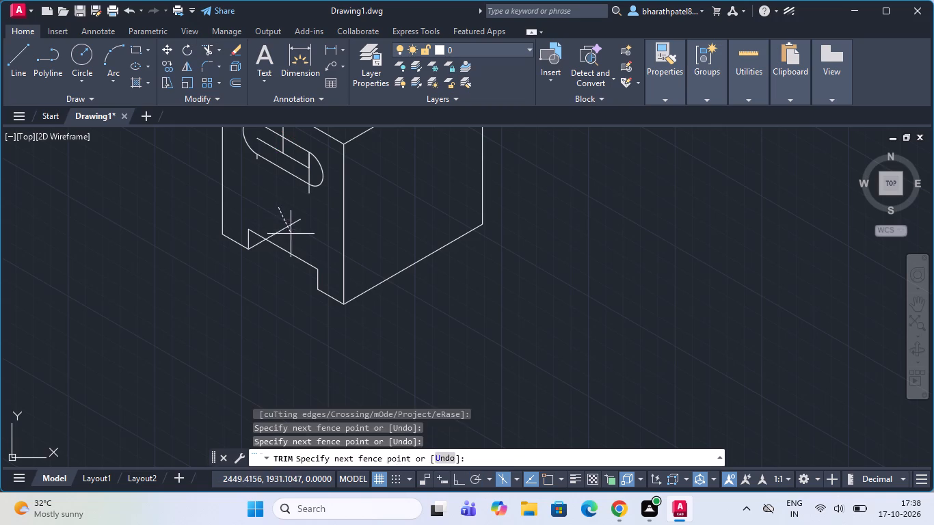
pyautogui.click(293, 234)
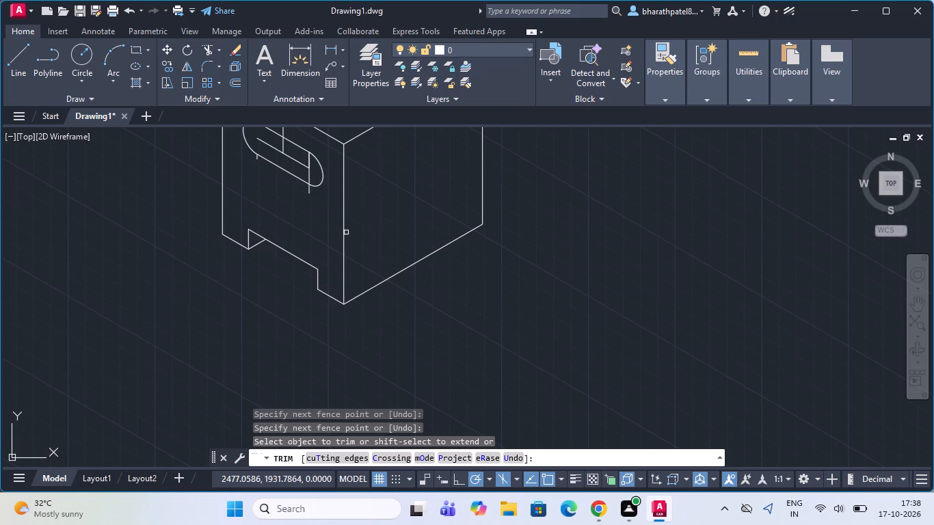
# Draw lines from the midpoint of the right face's bottom edge: 10 up, 15 at 210°, and down past the edge.
pyautogui.scroll(-2, 347, 234)
pyautogui.scroll(3, 319, 173)
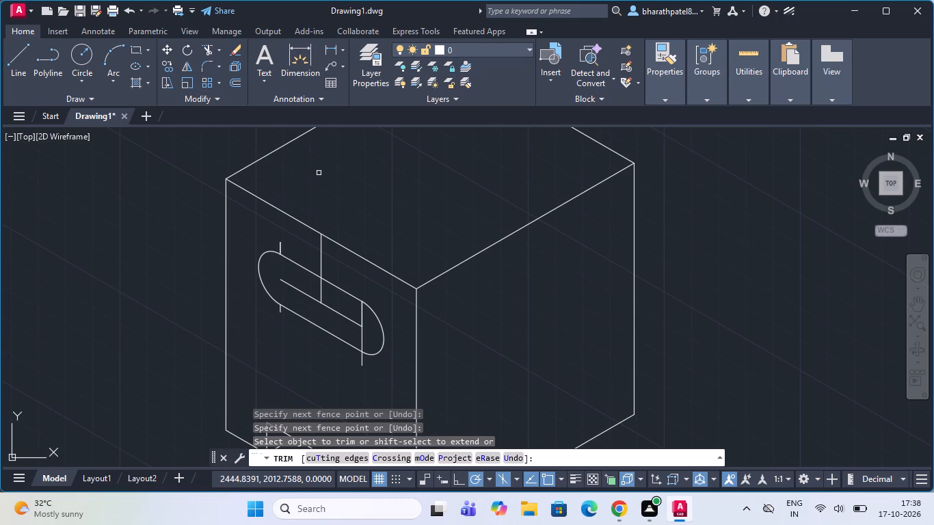
pyautogui.scroll(-1, 319, 173)
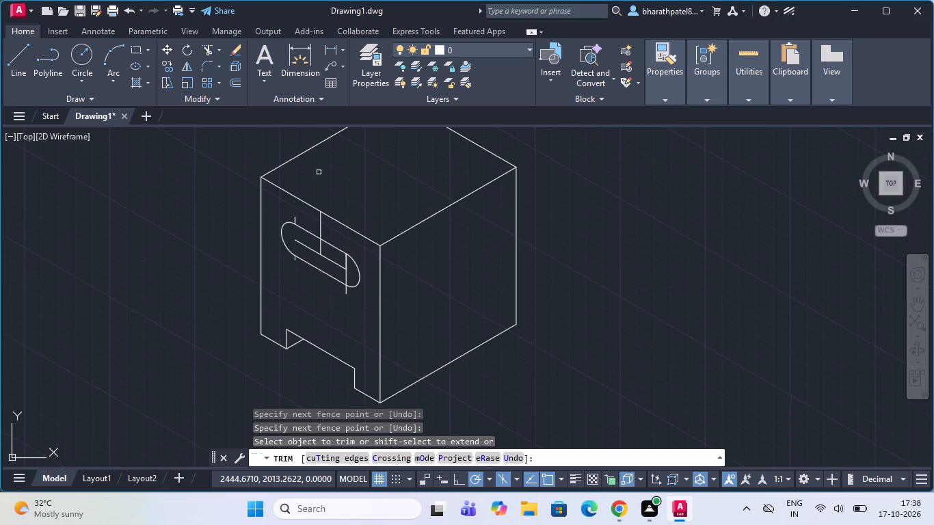
pyautogui.click(21, 57)
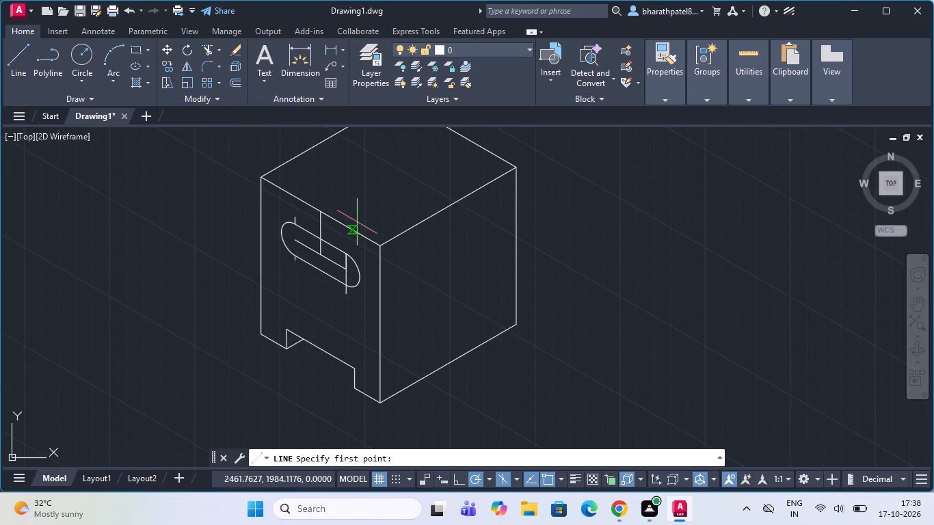
pyautogui.scroll(-2, 424, 325)
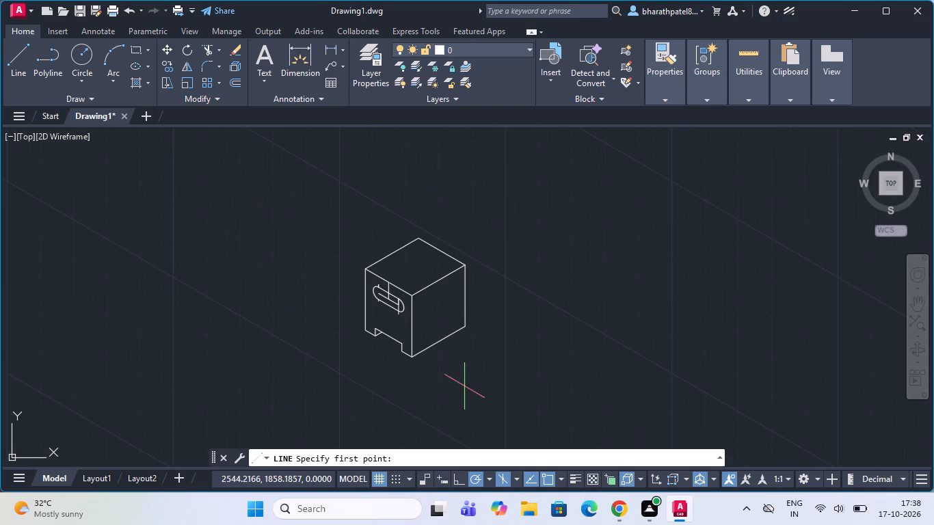
pyautogui.scroll(3, 462, 377)
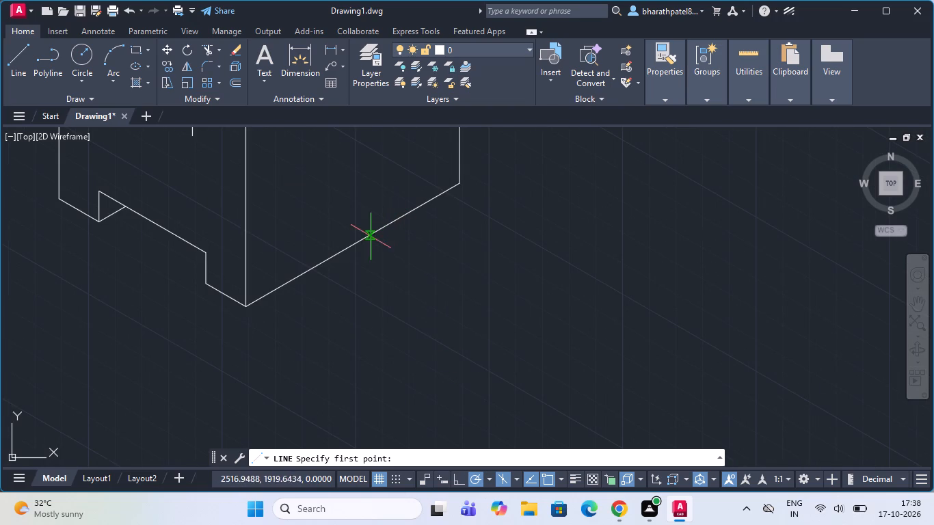
pyautogui.click(353, 247)
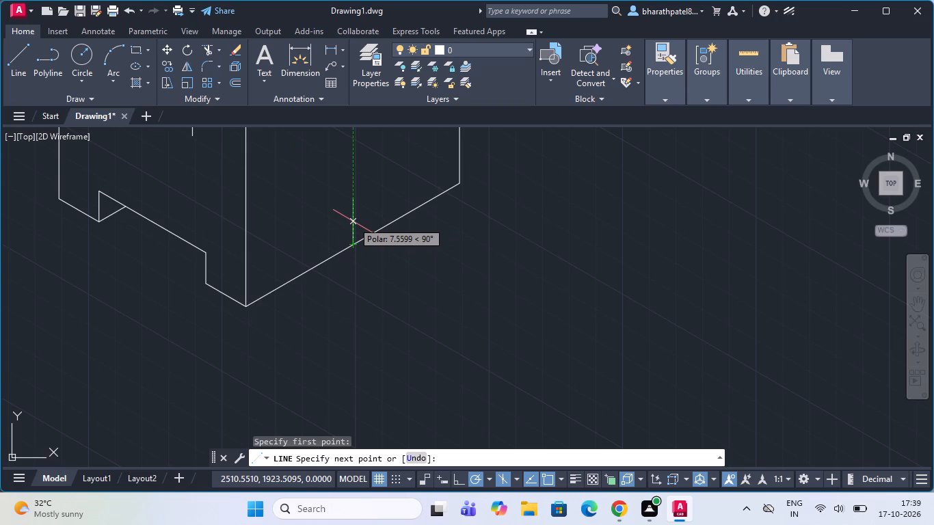
pyautogui.press('1')
pyautogui.press('0')
pyautogui.press('Return')
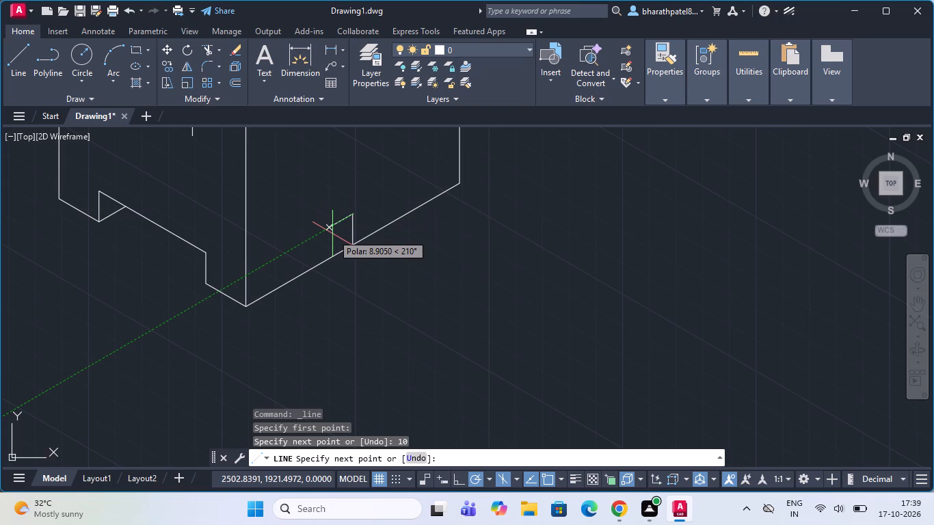
pyautogui.write('15')
pyautogui.press('Return')
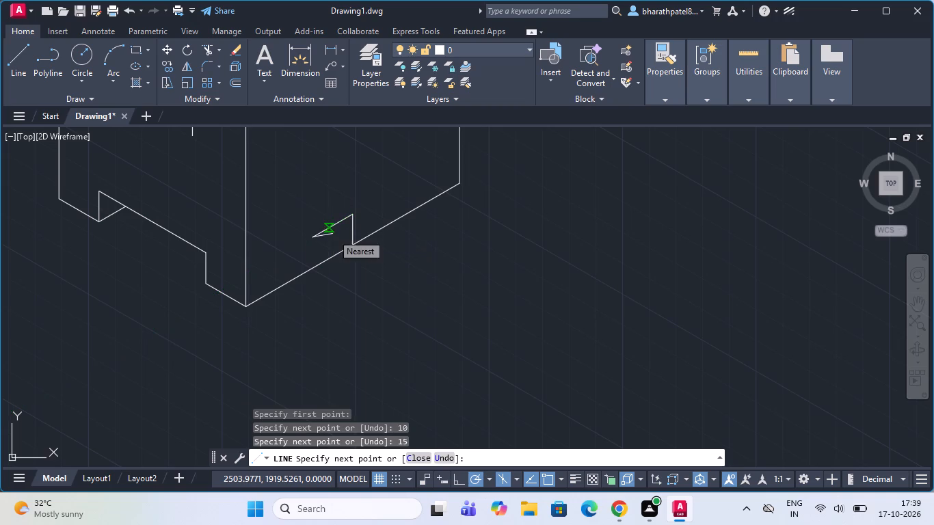
pyautogui.click(313, 284)
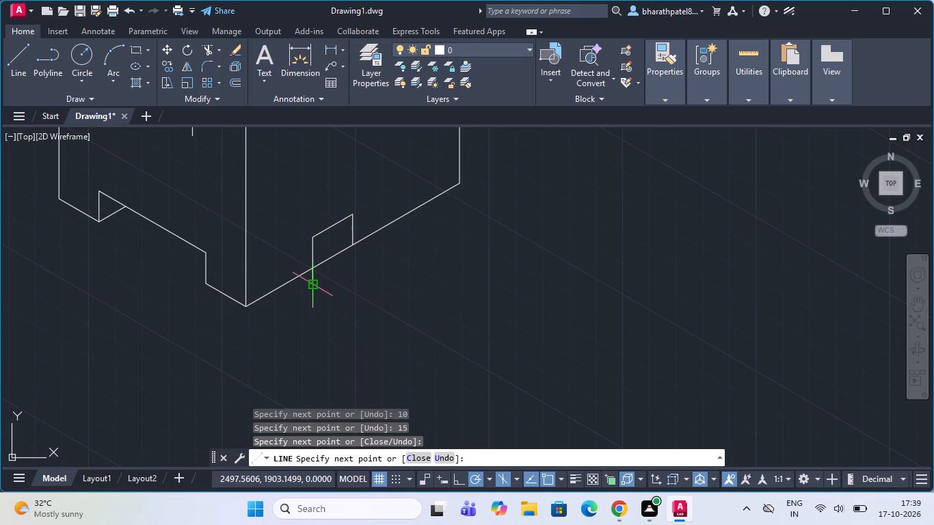
pyautogui.press('Escape')
# Draw a 15-unit line at 30° from the top of the right face's centre line, continuing down past the bottom edge.
pyautogui.click(5, 62)
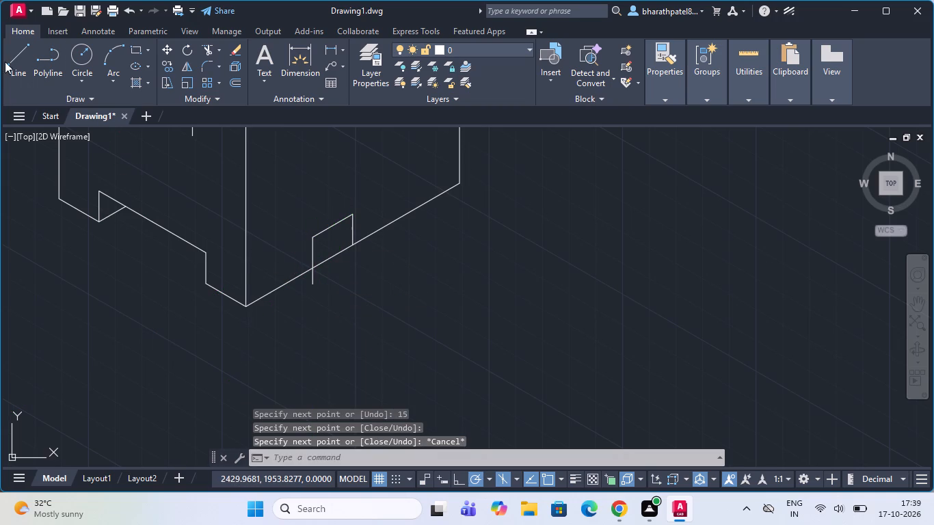
pyautogui.scroll(3, 364, 174)
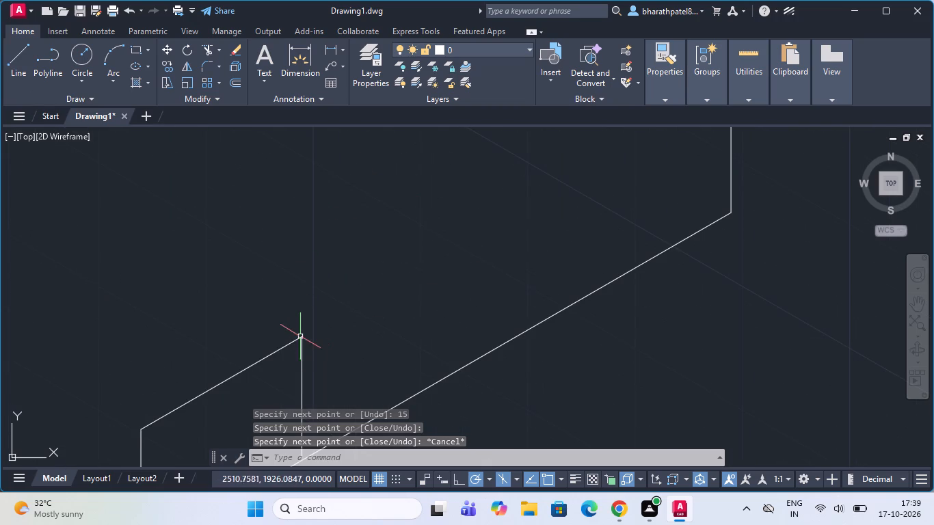
pyautogui.click(17, 59)
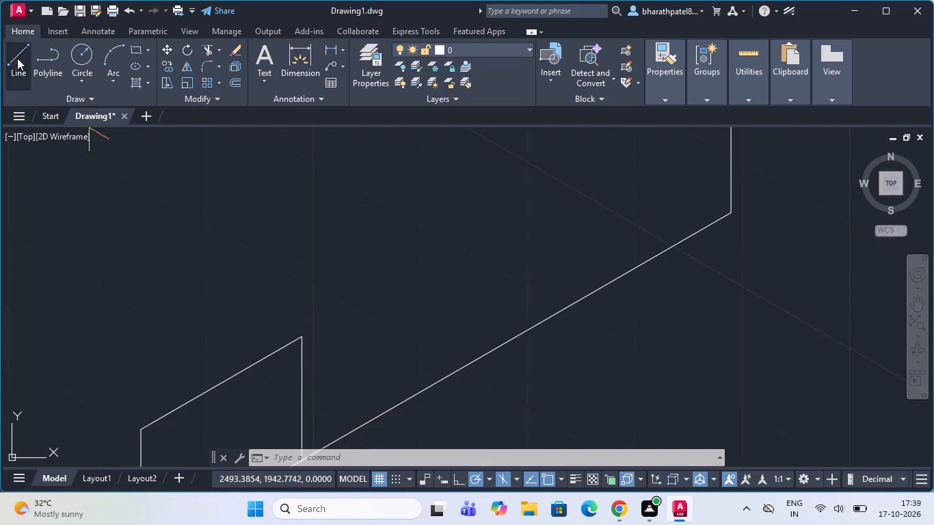
pyautogui.click(297, 336)
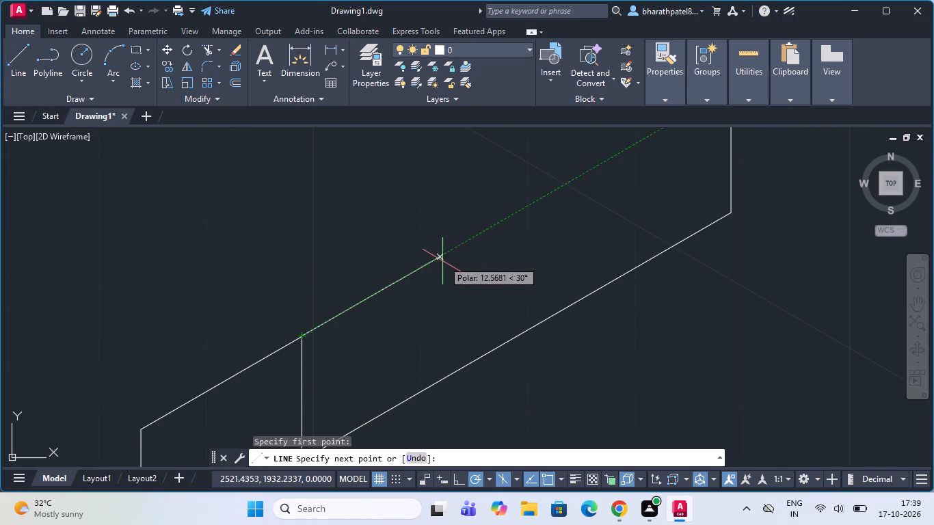
pyautogui.press('1')
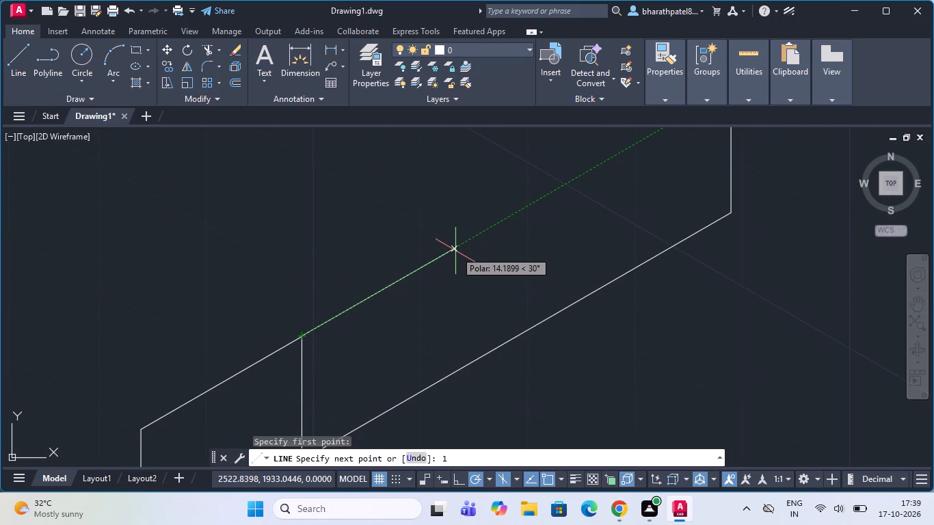
pyautogui.press('5')
pyautogui.press('Return')
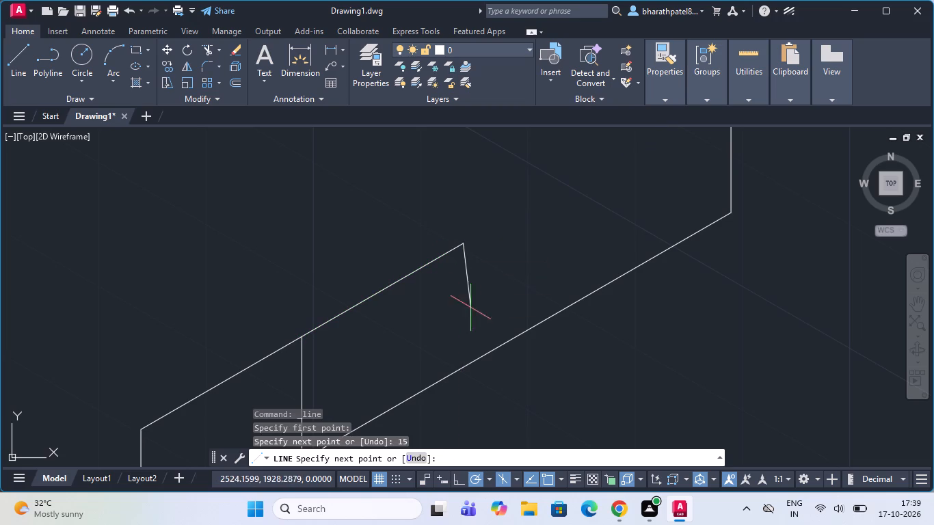
pyautogui.click(459, 379)
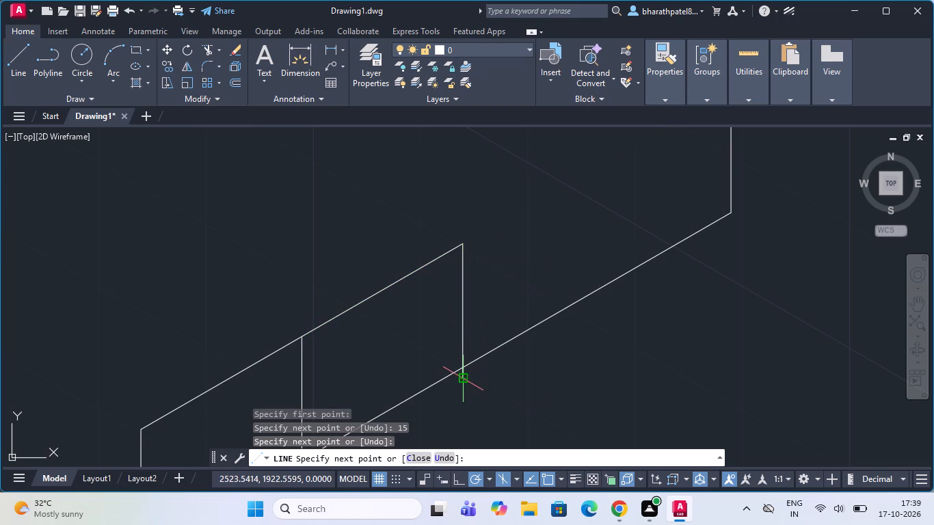
pyautogui.press('Escape')
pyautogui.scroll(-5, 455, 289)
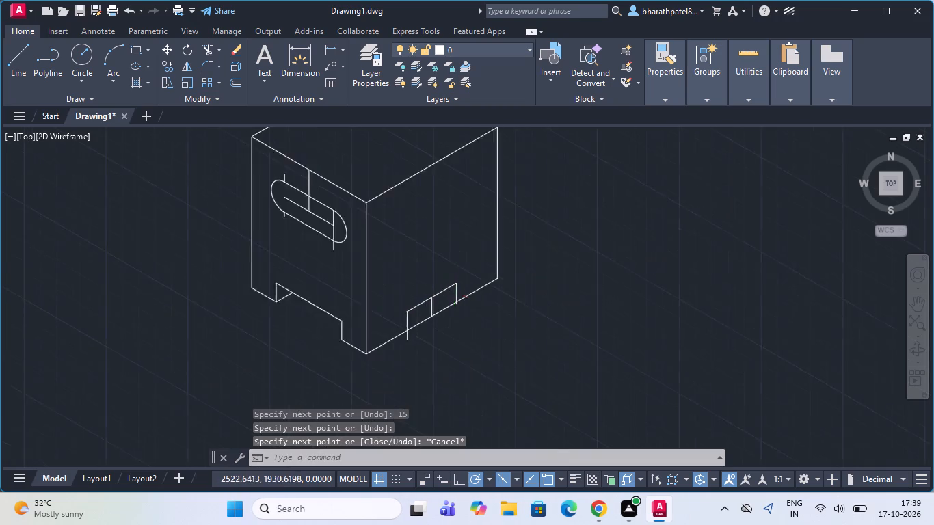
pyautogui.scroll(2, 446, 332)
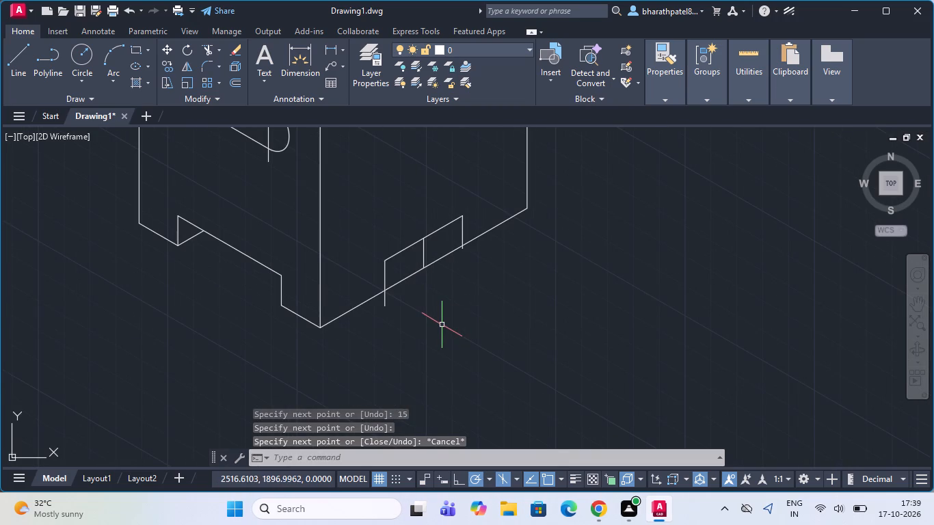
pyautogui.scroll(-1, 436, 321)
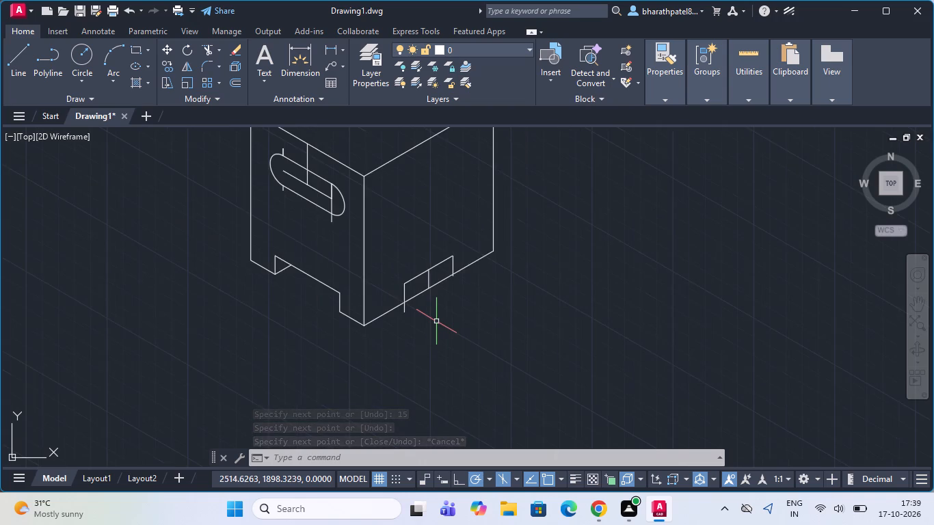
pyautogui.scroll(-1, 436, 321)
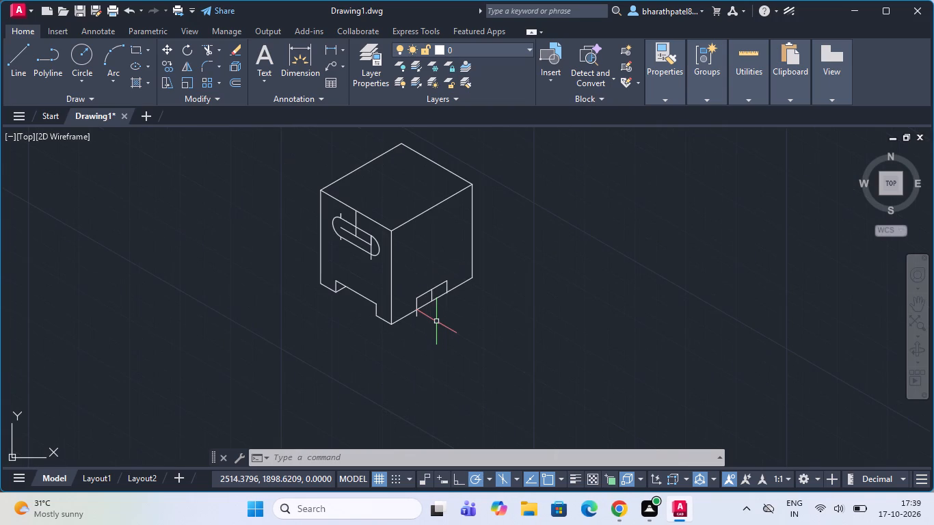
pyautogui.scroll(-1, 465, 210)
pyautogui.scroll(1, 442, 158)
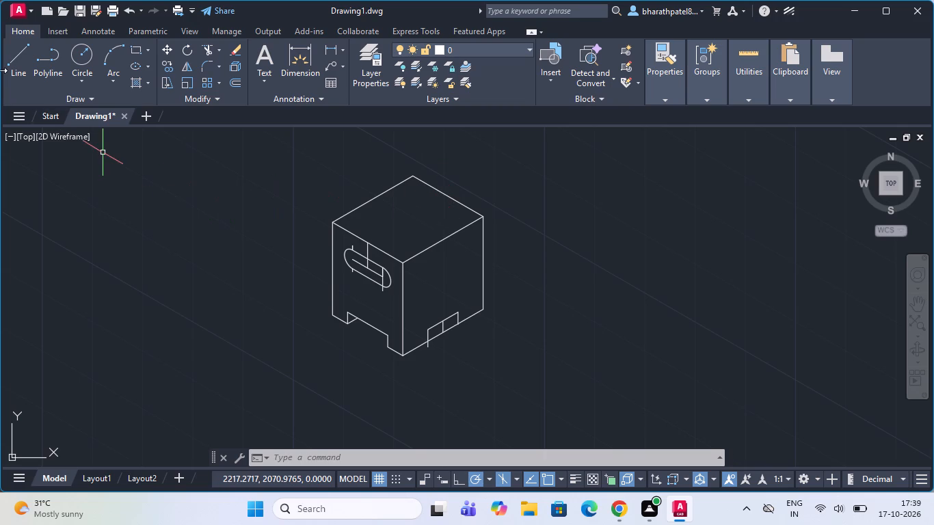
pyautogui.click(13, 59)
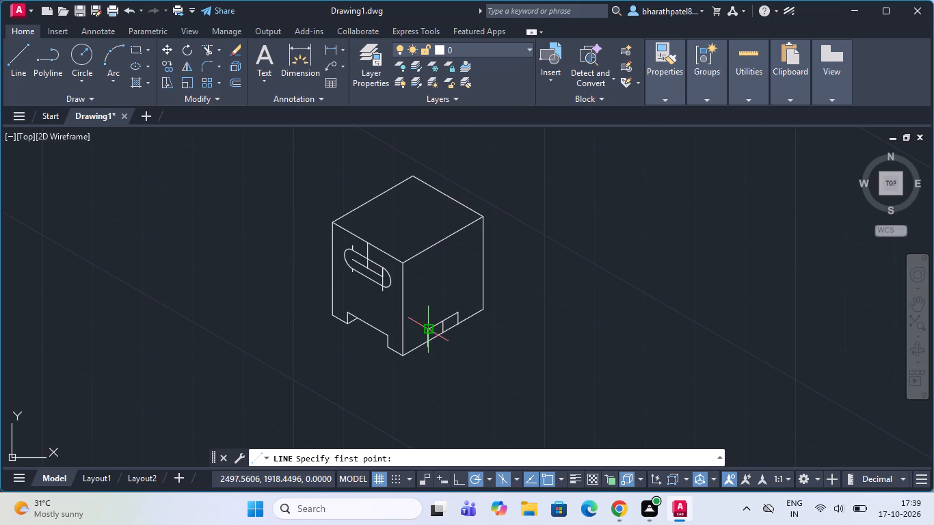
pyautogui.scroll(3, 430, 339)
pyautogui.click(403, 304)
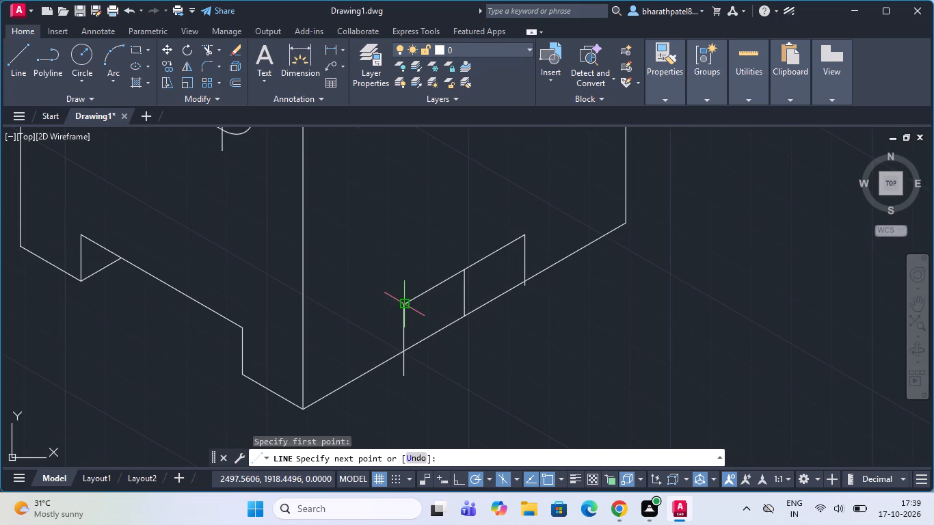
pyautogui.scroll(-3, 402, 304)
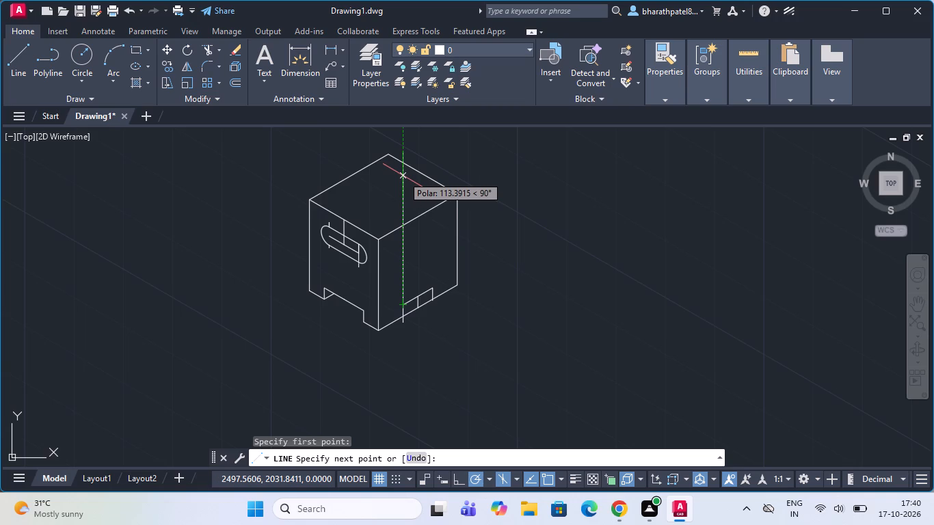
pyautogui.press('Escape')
# Draw a line 30 up from the block's front bottom corner, continuing at 30° across the right face past its far edge.
pyautogui.click(8, 56)
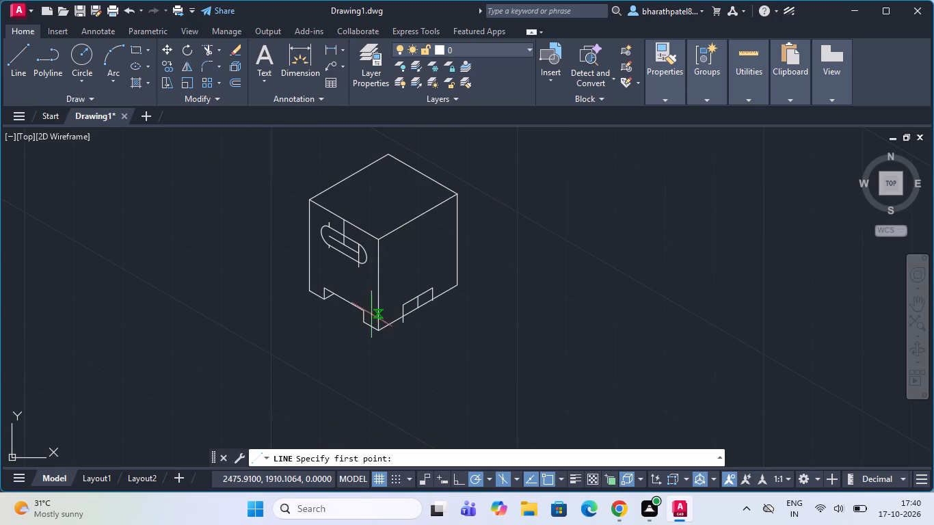
pyautogui.scroll(2, 370, 318)
pyautogui.click(384, 351)
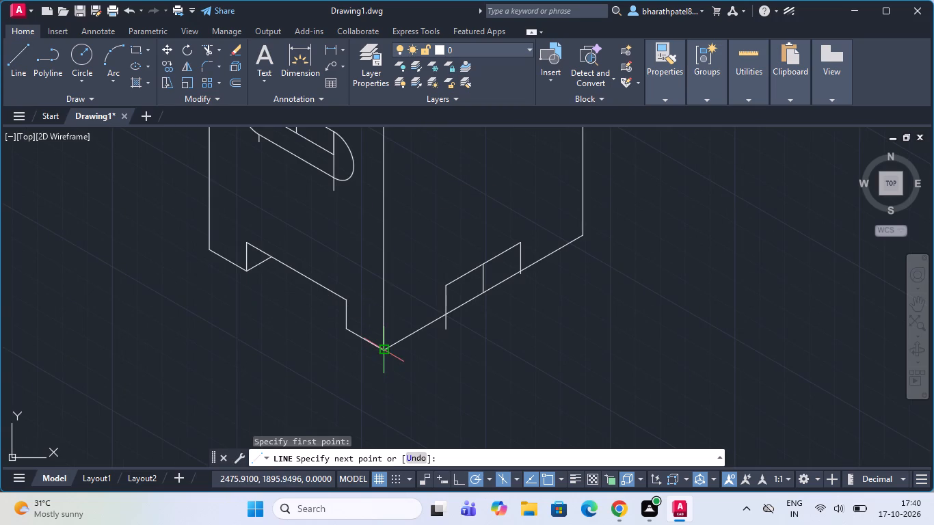
pyautogui.scroll(-4, 382, 347)
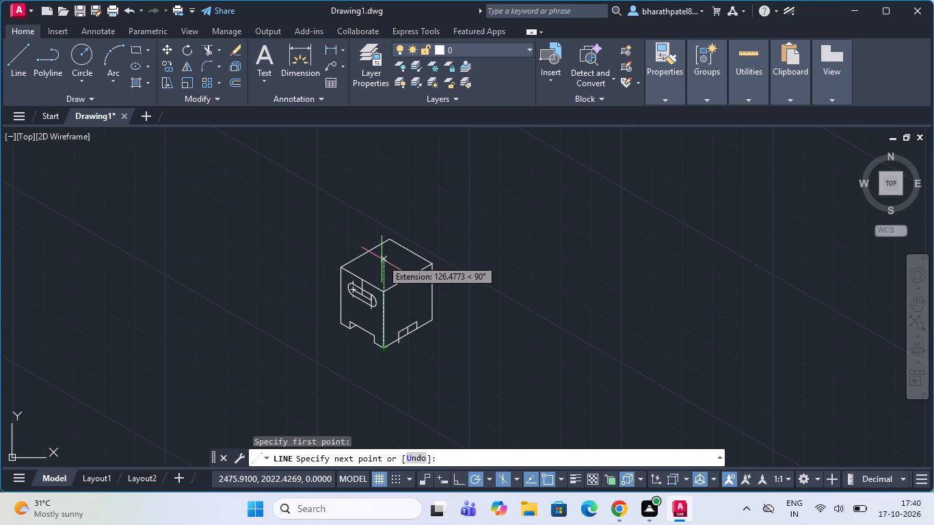
pyautogui.press('3')
pyautogui.press('0')
pyautogui.press('Return')
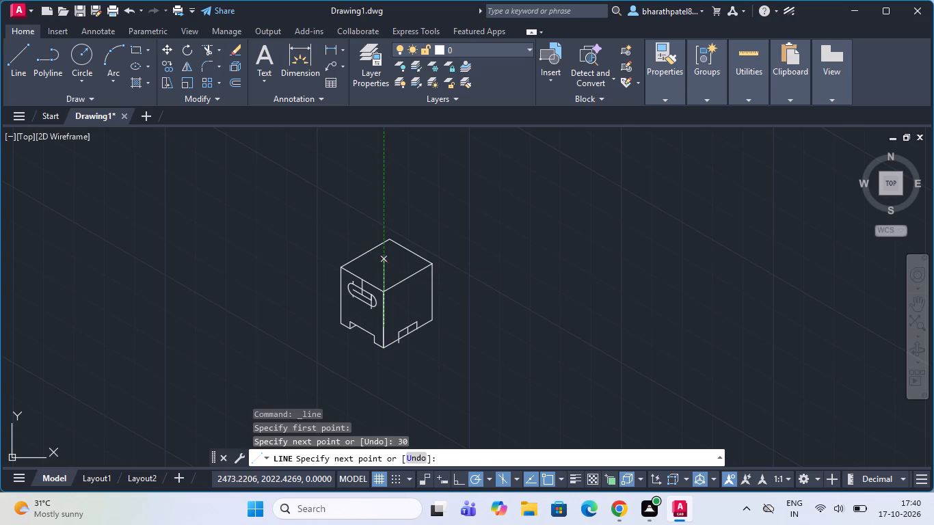
pyautogui.click(462, 289)
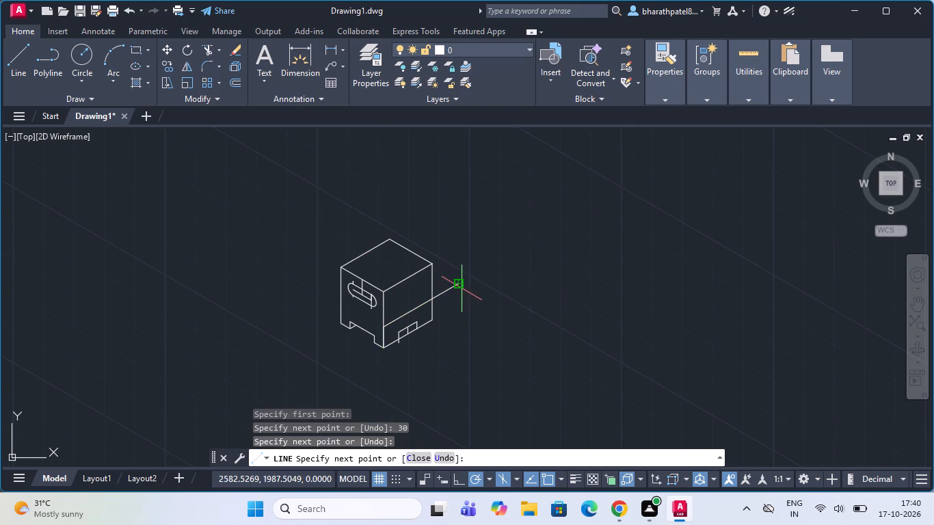
pyautogui.press('Escape')
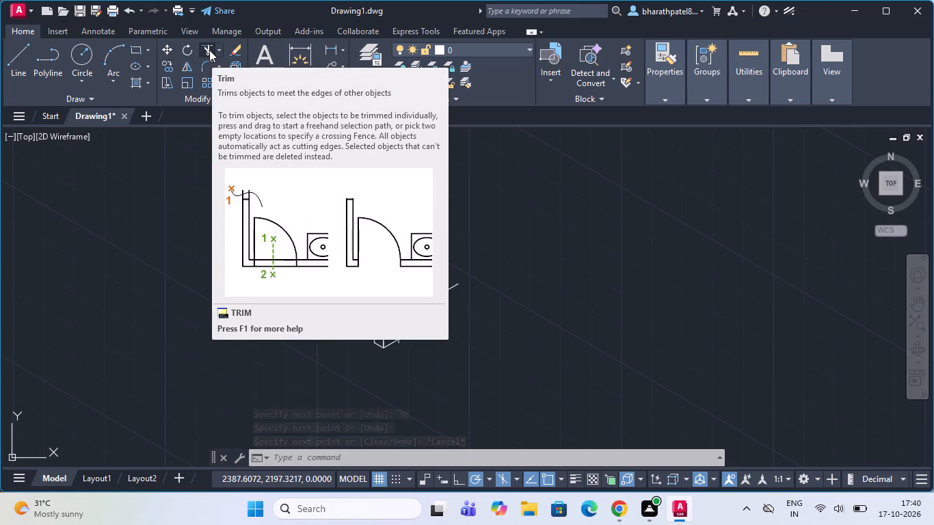
# Trim the part of the 30° line that extends beyond the right face's far vertical edge.
pyautogui.click(209, 50)
pyautogui.scroll(4, 464, 312)
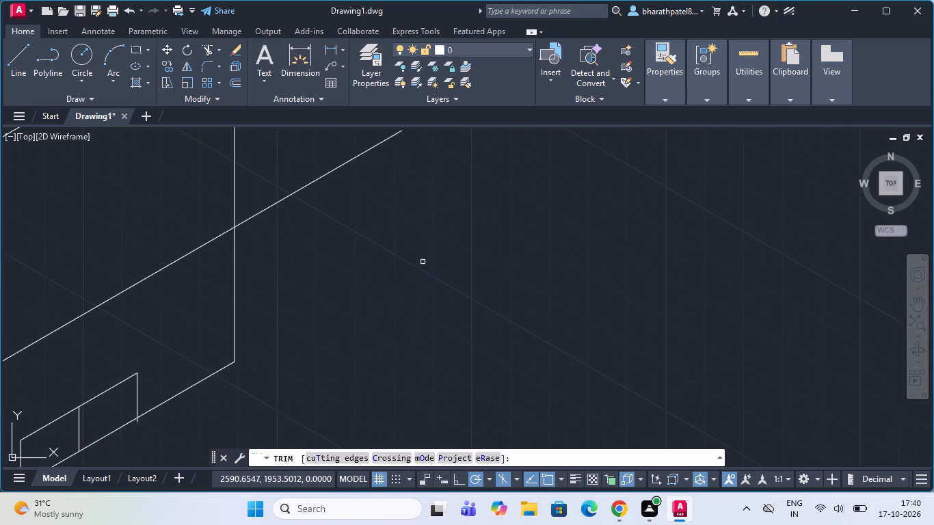
pyautogui.moveTo(289, 164); pyautogui.dragTo(338, 250)
# Trim the bottom edge beneath the right face's notch and the centre line inside it to open the notch.
pyautogui.scroll(-4, 336, 208)
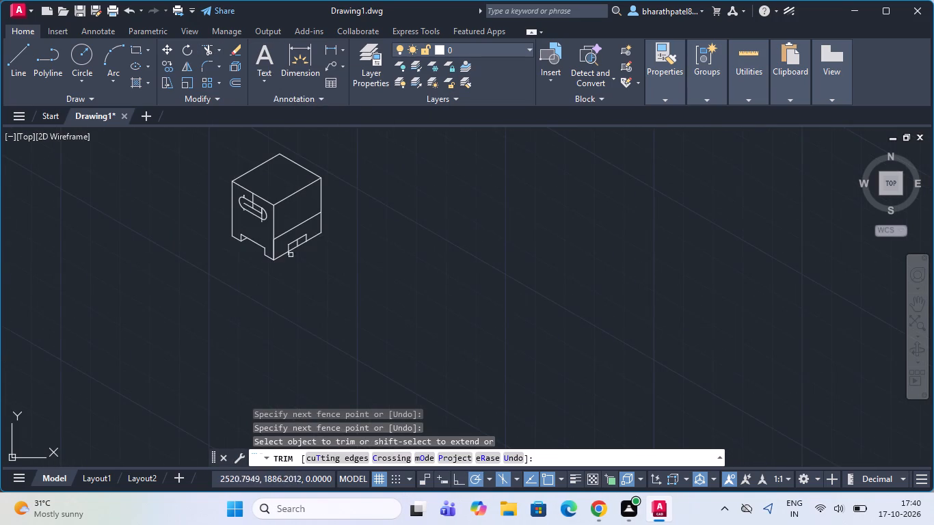
pyautogui.scroll(4, 275, 244)
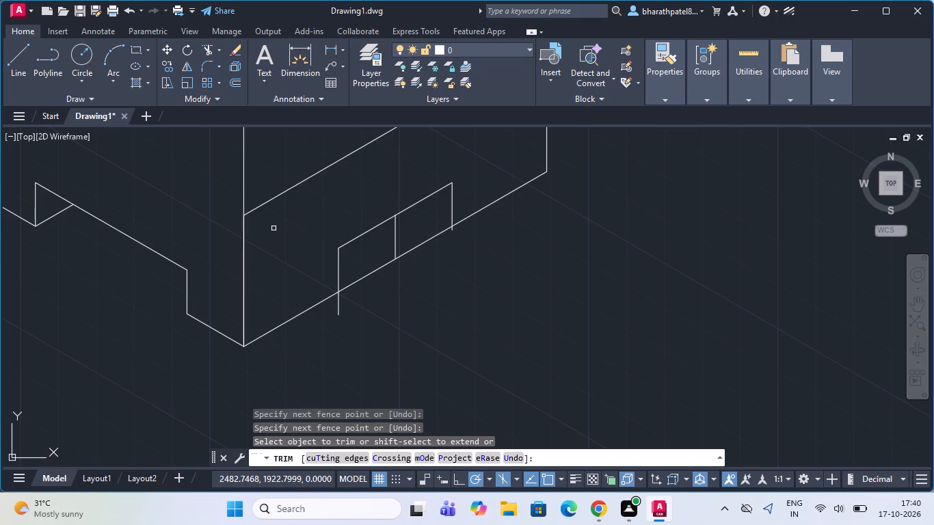
pyautogui.scroll(-1, 273, 228)
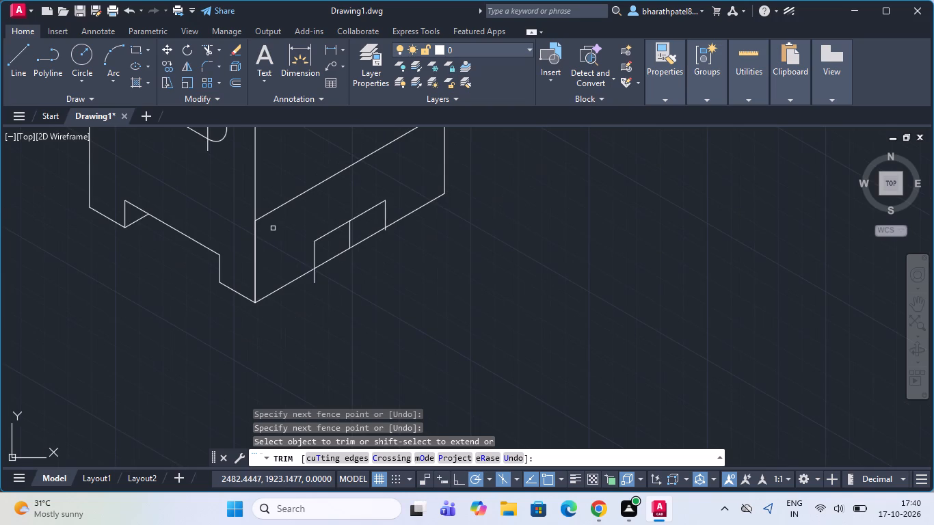
pyautogui.scroll(-1, 273, 228)
pyautogui.scroll(1, 302, 163)
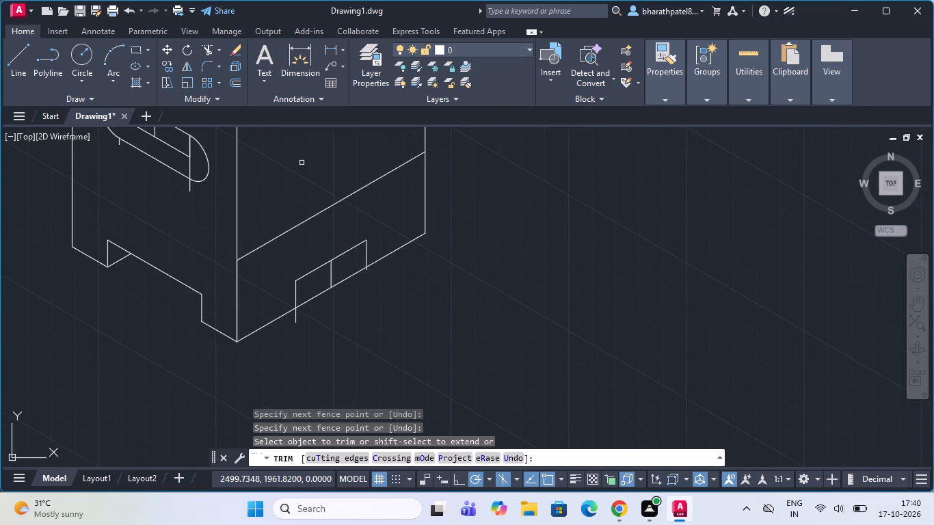
pyautogui.scroll(-5, 303, 163)
pyautogui.scroll(3, 302, 144)
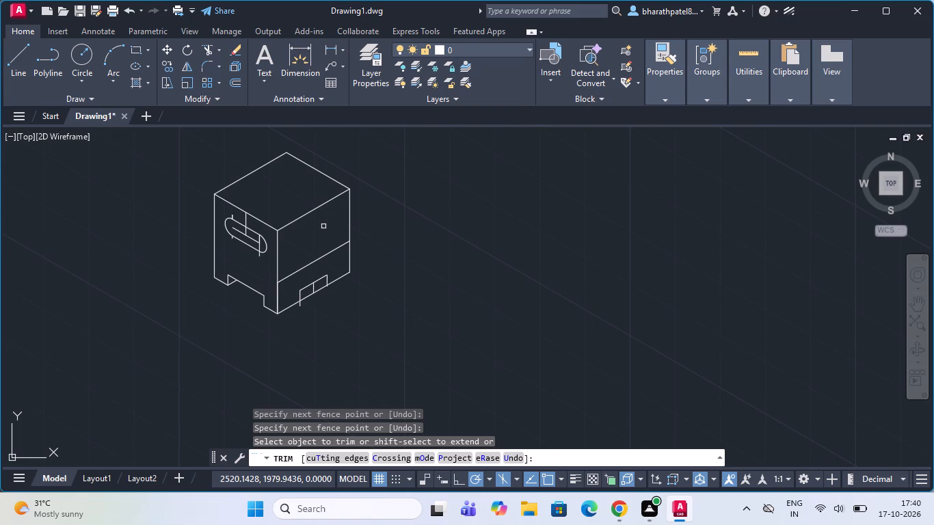
pyautogui.scroll(1, 294, 310)
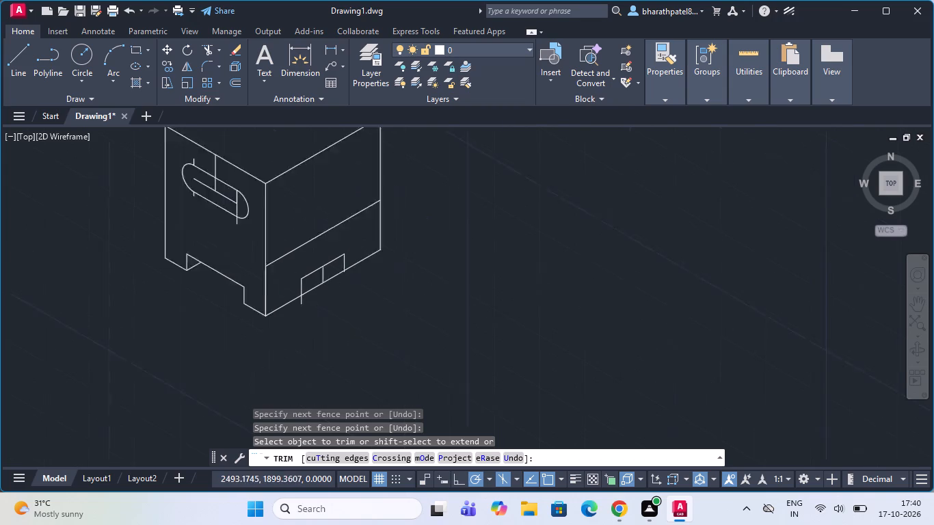
pyautogui.scroll(2, 294, 310)
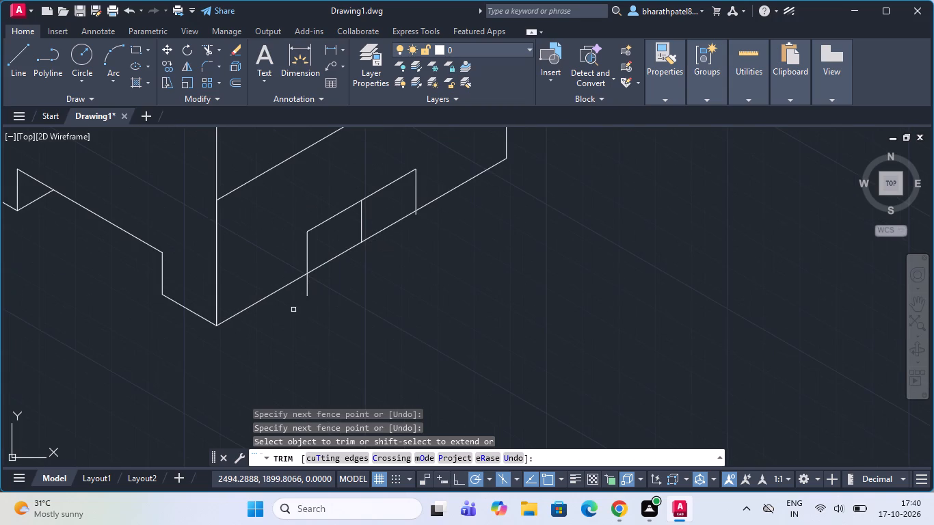
pyautogui.click(376, 233)
pyautogui.click(349, 250)
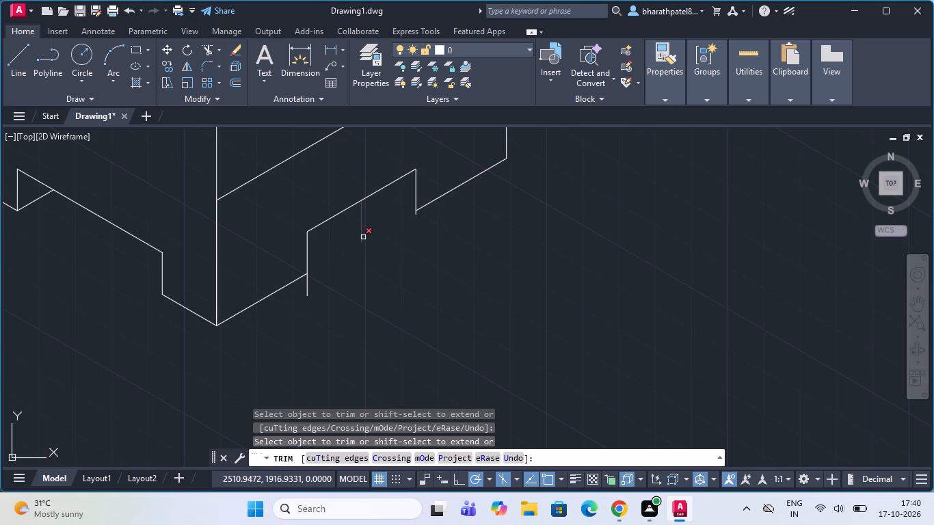
pyautogui.click(363, 237)
# Draw vertical lines from both upper corners of the right face's bottom notch up past the block's top edge, the near one about 89 long.
pyautogui.scroll(-2, 369, 254)
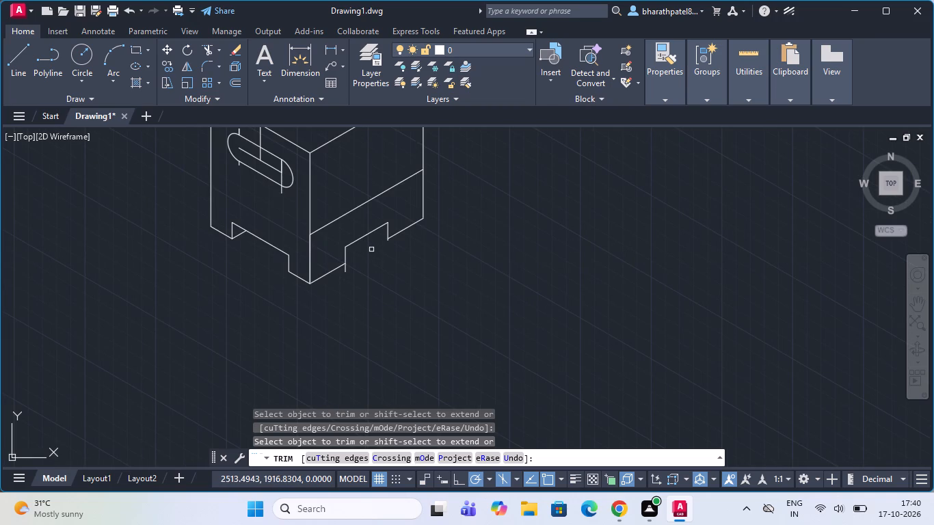
pyautogui.scroll(-2, 330, 243)
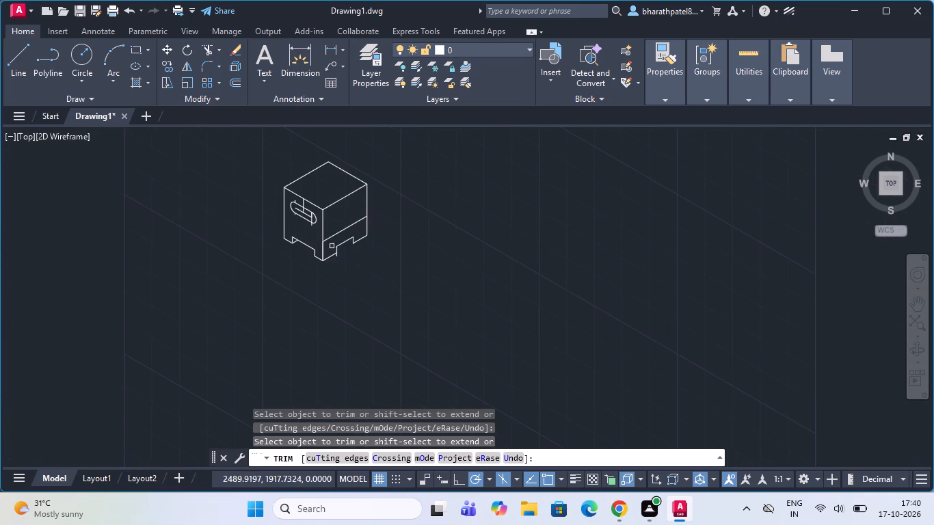
pyautogui.scroll(2, 349, 153)
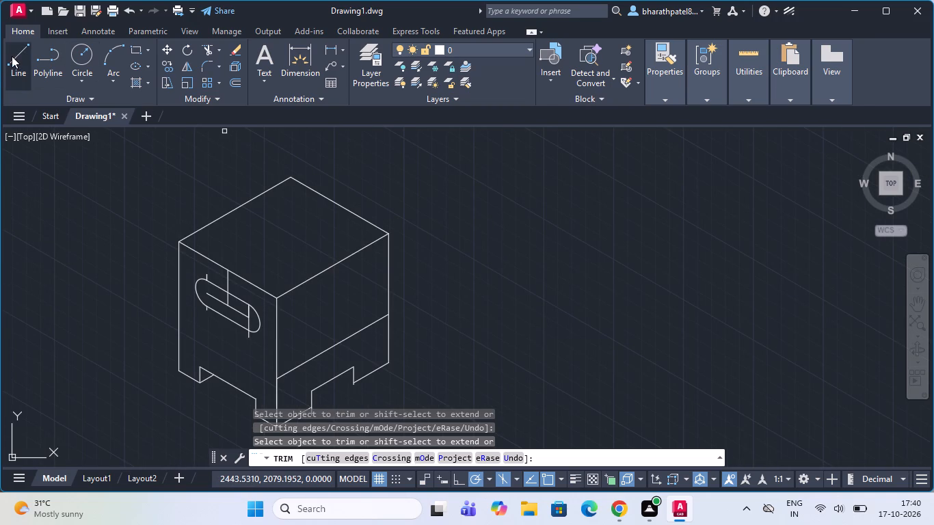
pyautogui.click(12, 56)
pyautogui.scroll(-2, 439, 220)
pyautogui.scroll(3, 406, 280)
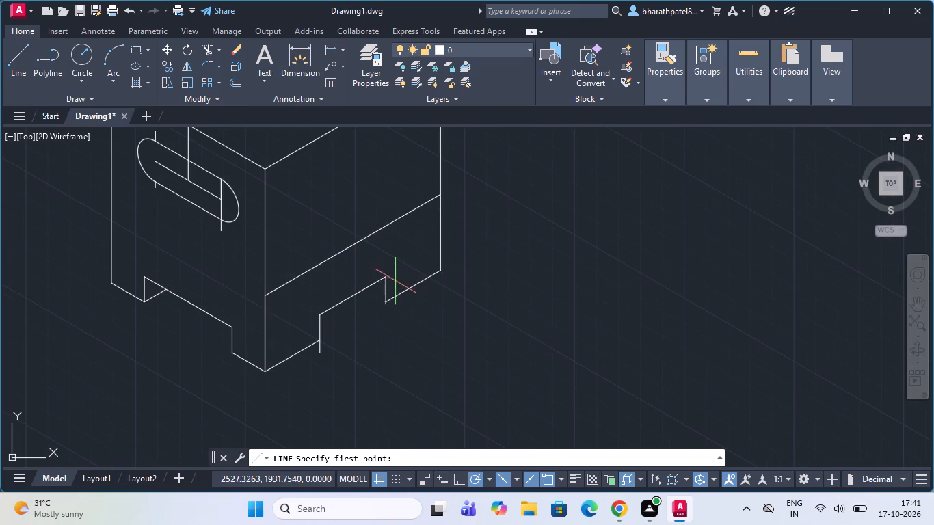
pyautogui.scroll(5, 382, 275)
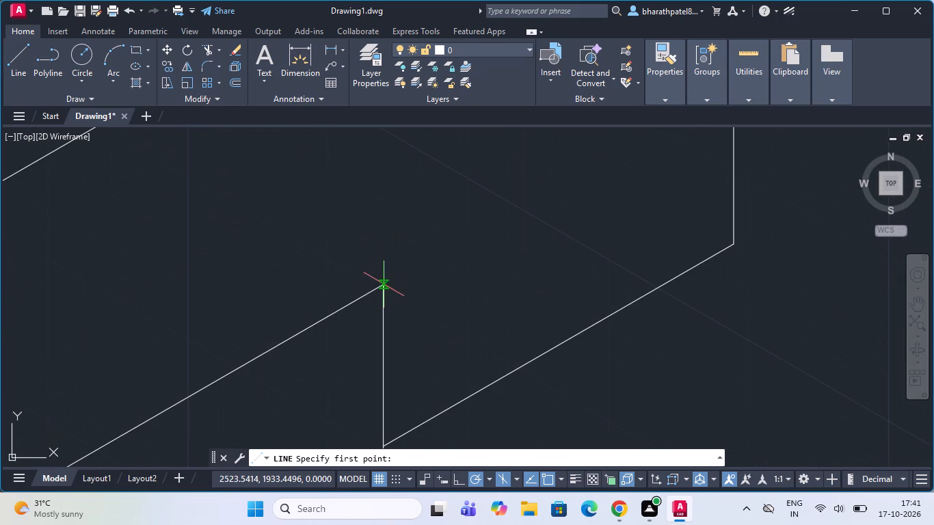
pyautogui.click(383, 288)
pyautogui.scroll(-7, 384, 288)
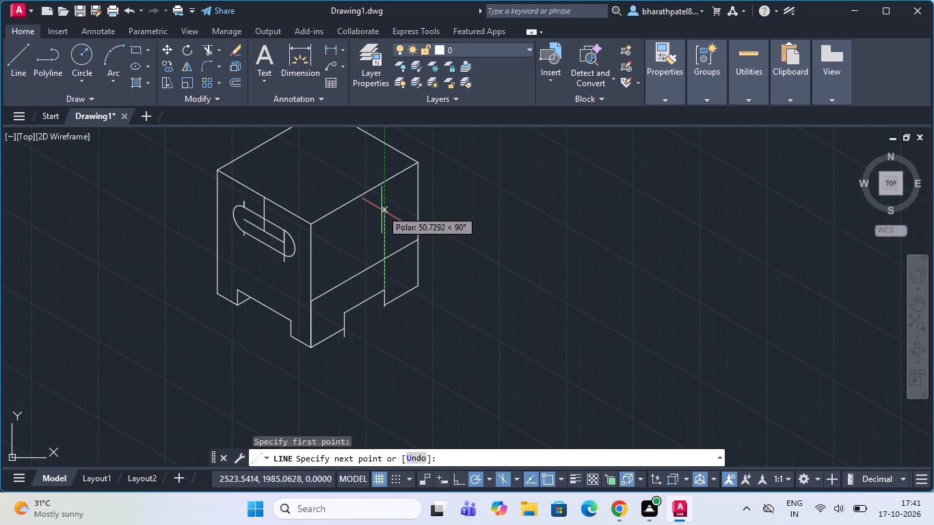
pyautogui.click(385, 168)
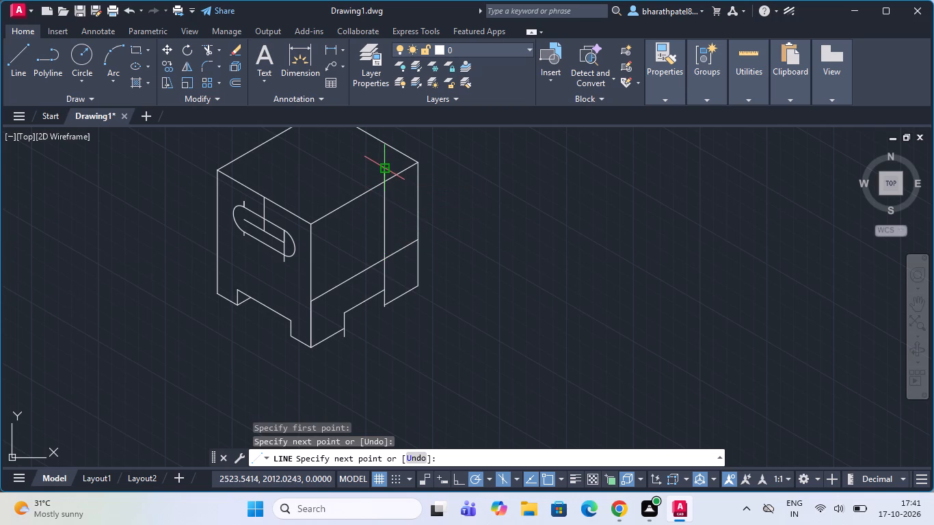
pyautogui.press('Escape')
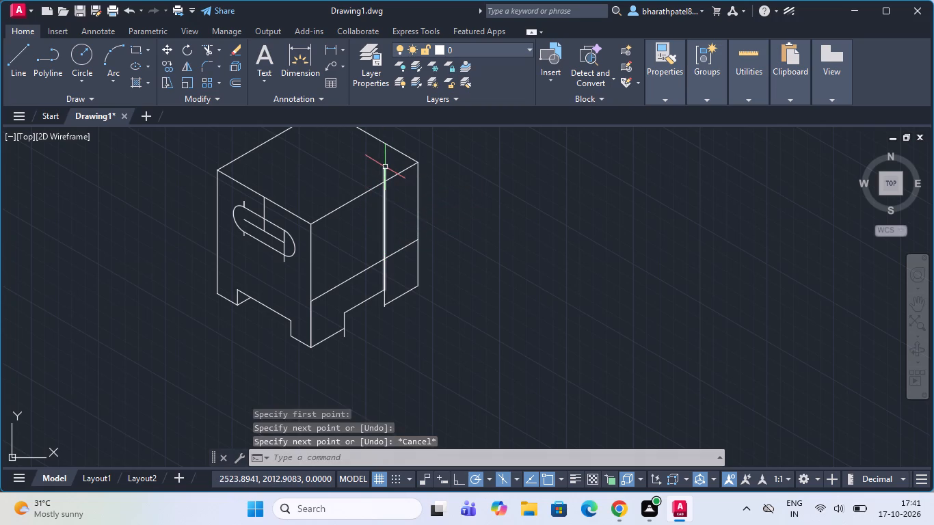
pyautogui.click(13, 57)
pyautogui.click(343, 316)
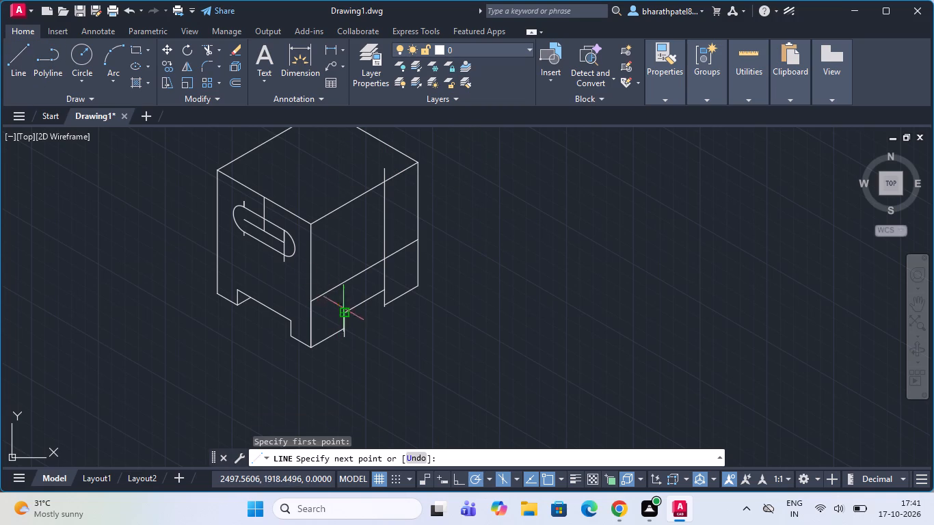
pyautogui.click(345, 176)
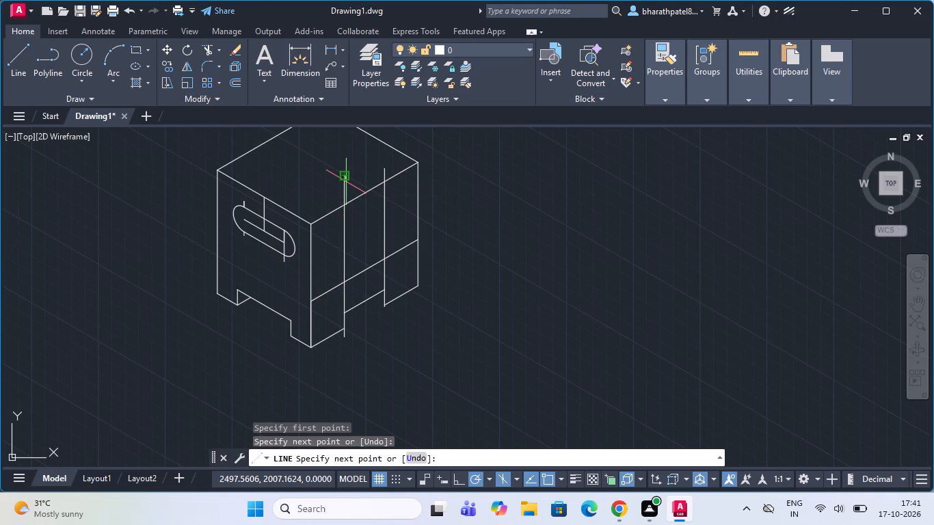
pyautogui.press('Escape')
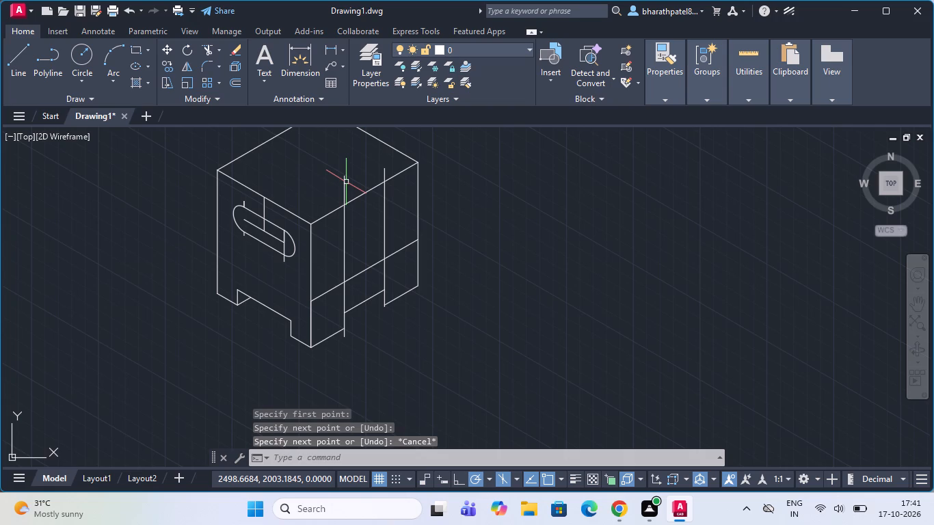
# Trim the ends of both vertical lines that extend above the right face's top edge.
pyautogui.click(209, 51)
pyautogui.scroll(3, 360, 179)
pyautogui.moveTo(482, 148); pyautogui.dragTo(453, 157)
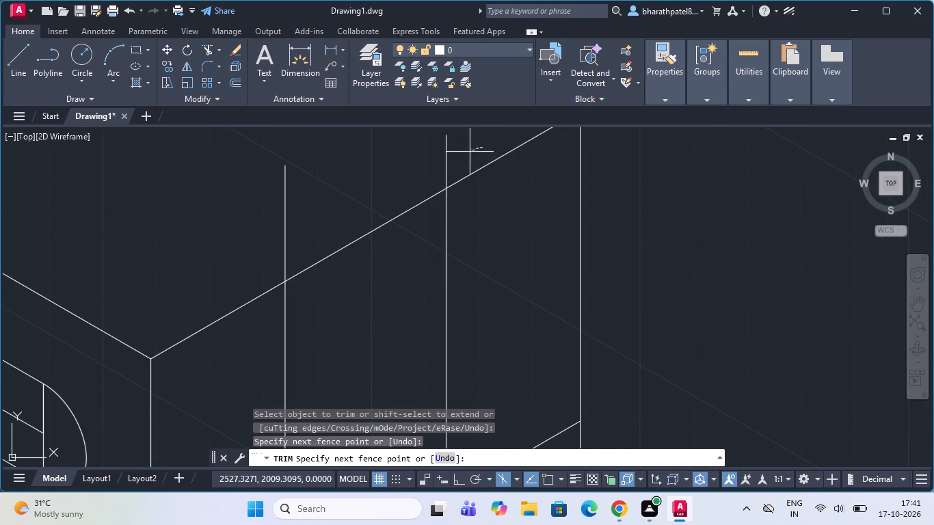
pyautogui.moveTo(453, 157); pyautogui.dragTo(231, 215)
pyautogui.scroll(-3, 232, 180)
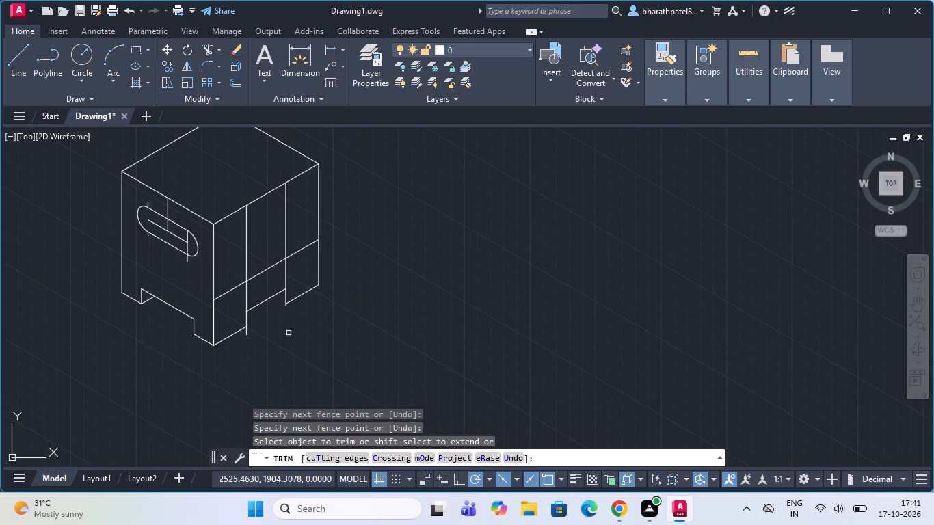
# Trim the 30° line across the right face on both outer sides of the two verticals, keeping only the middle segment.
pyautogui.scroll(3, 255, 336)
pyautogui.scroll(-2, 253, 334)
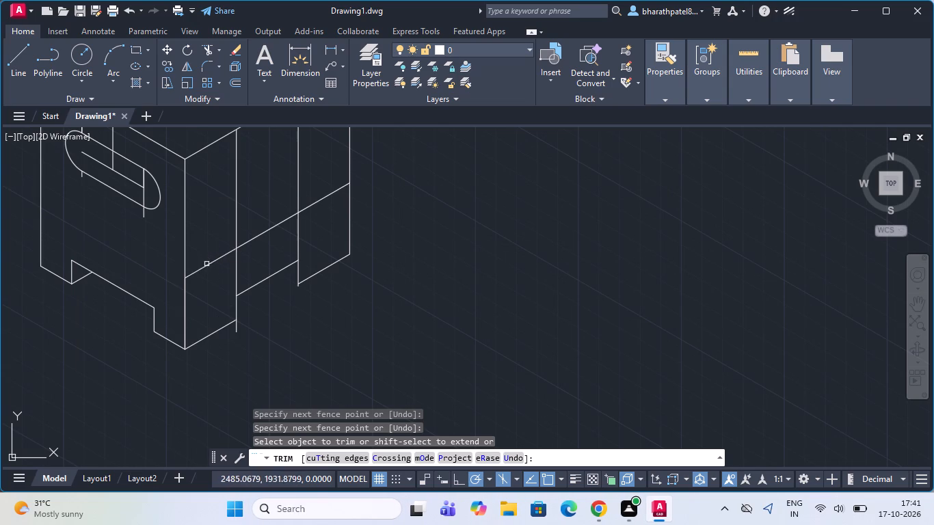
pyautogui.click(206, 265)
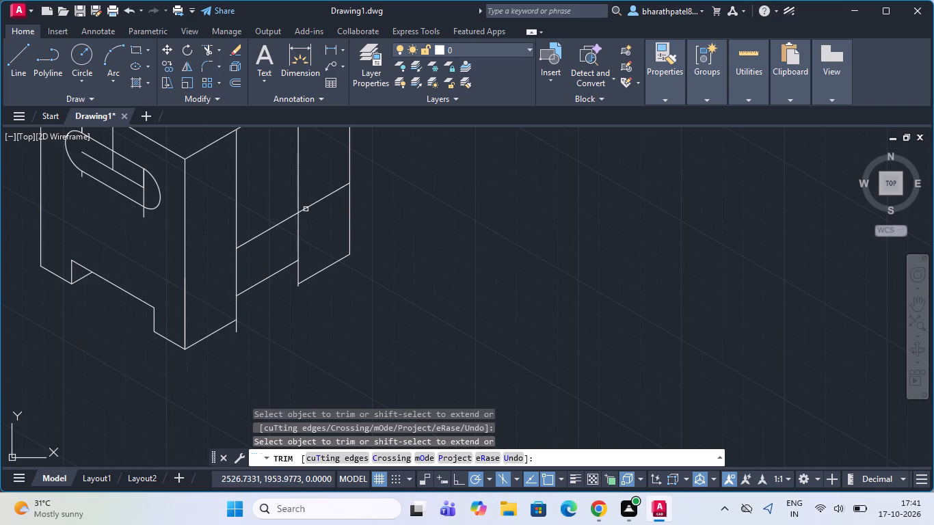
pyautogui.click(306, 206)
# Trim the vertical stub hanging below the bottom edge at the near side of the right face's notch.
pyautogui.scroll(-3, 319, 218)
pyautogui.scroll(3, 306, 186)
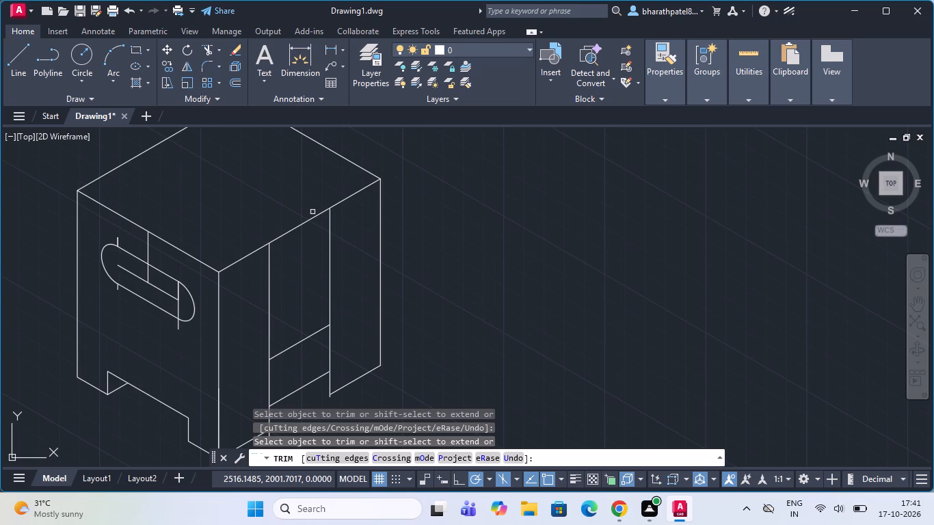
pyautogui.scroll(-2, 316, 231)
pyautogui.scroll(2, 308, 266)
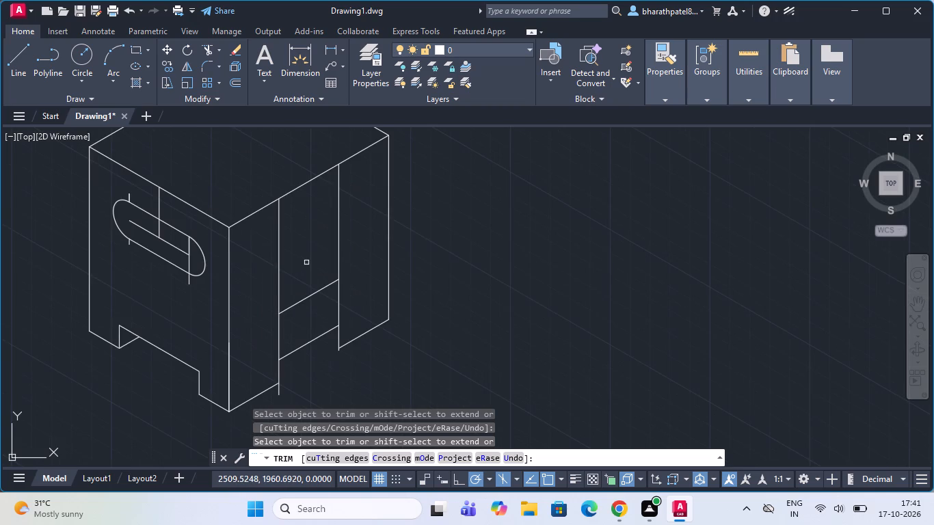
pyautogui.scroll(-1, 306, 262)
pyautogui.scroll(2, 299, 363)
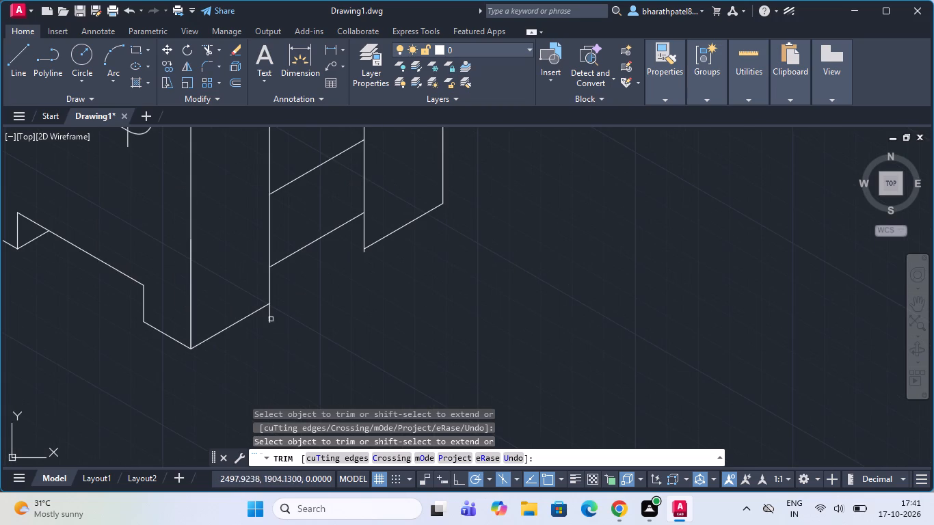
pyautogui.click(267, 317)
pyautogui.click(281, 317)
# Trim both verticals between the 30° middle segment and the bottom notch, separating the upper slot from the notch.
pyautogui.scroll(-3, 282, 317)
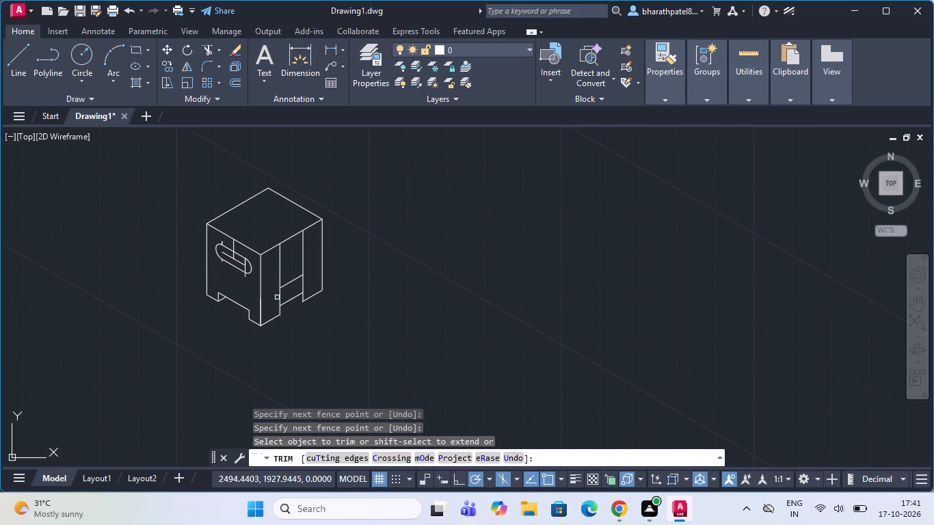
pyautogui.scroll(3, 277, 301)
pyautogui.moveTo(256, 306); pyautogui.dragTo(383, 238)
pyautogui.scroll(-3, 382, 243)
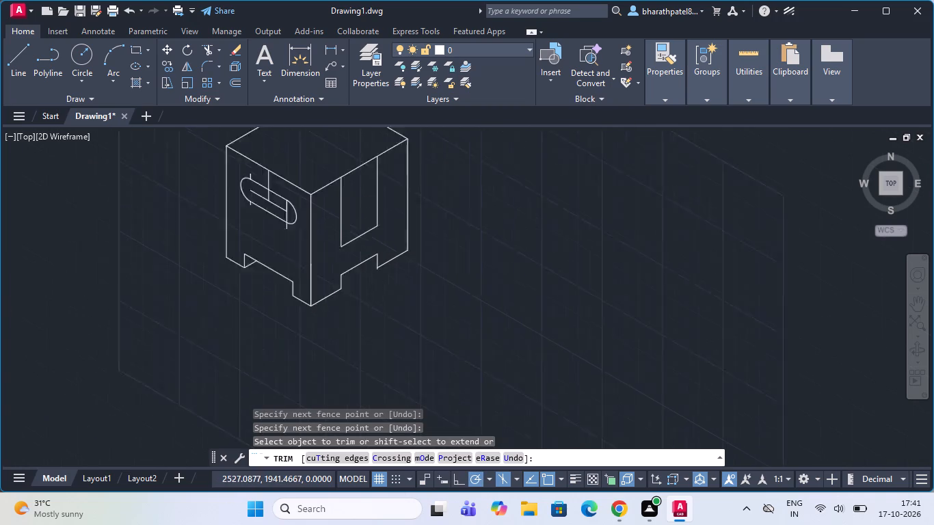
# Draw a line at 150° from the far lower corner of the right face's slot past its near vertical edge.
pyautogui.scroll(2, 361, 180)
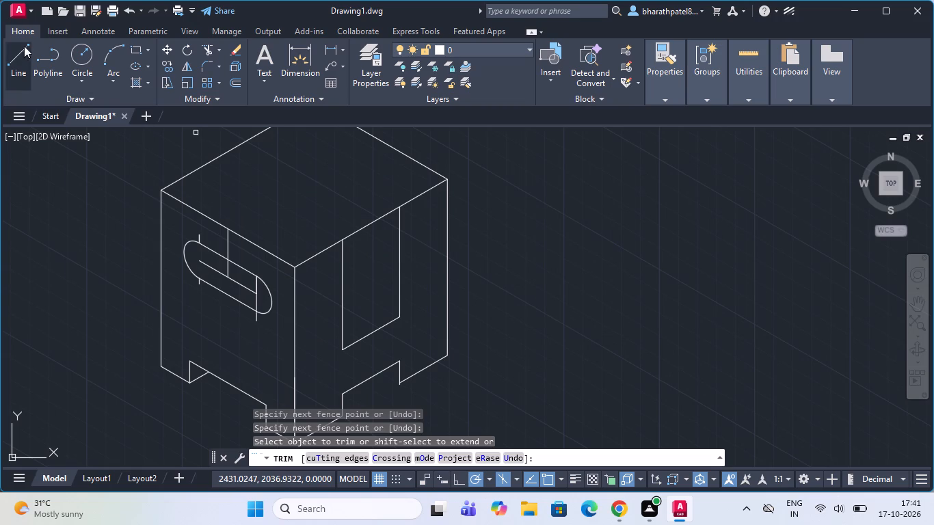
pyautogui.click(13, 64)
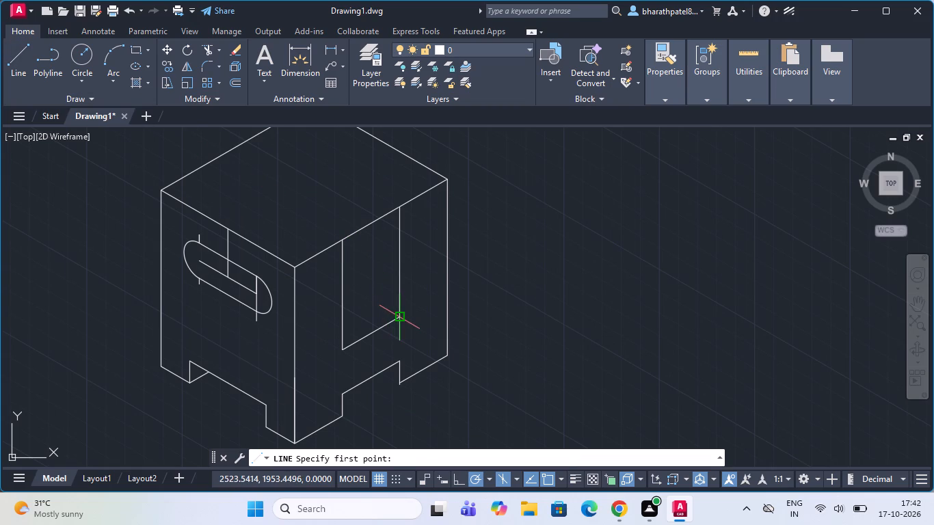
pyautogui.click(398, 315)
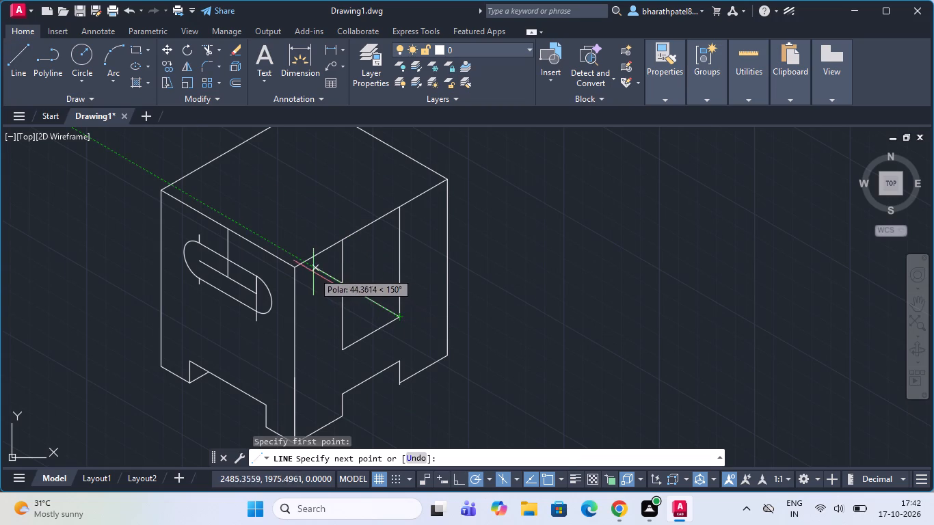
pyautogui.click(320, 277)
pyautogui.press('Escape')
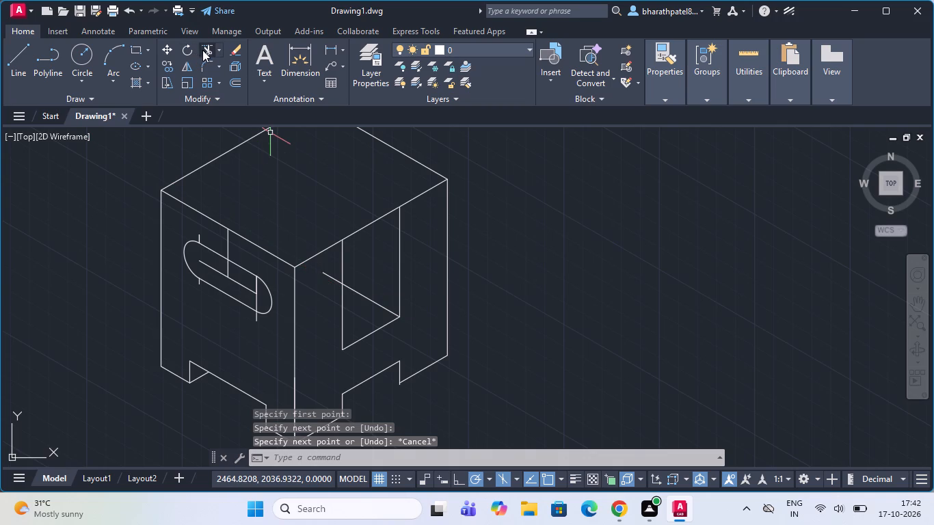
# Trim the 150° line's overhang beyond the slot's near edge and the block's top edge across the slot opening.
pyautogui.click(202, 49)
pyautogui.click(333, 279)
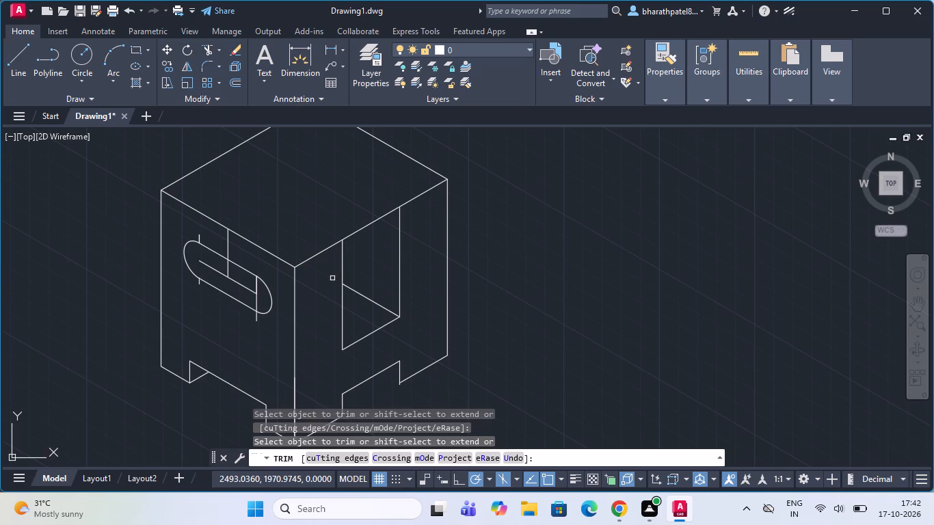
pyautogui.click(364, 230)
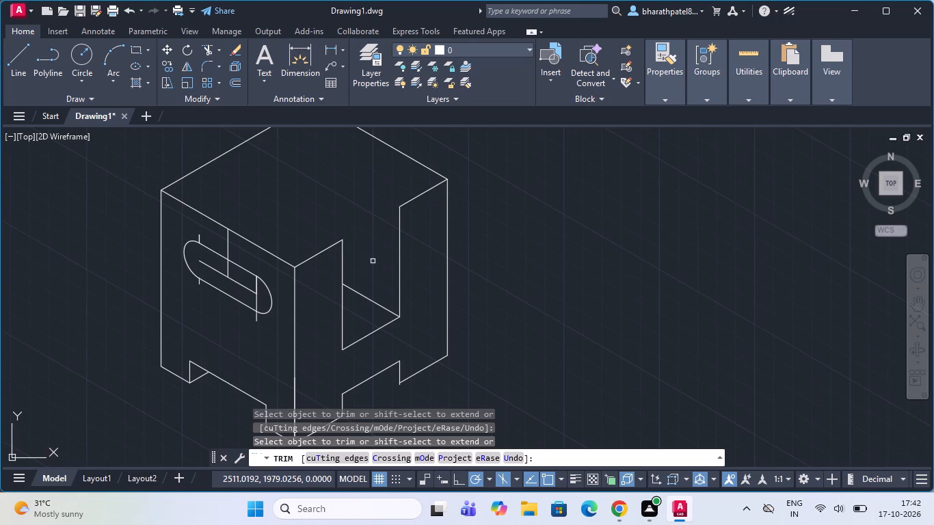
# Draw a line at 150°, about 111 long, from the slot's near upper corner across the top face and past its opposite edge.
pyautogui.scroll(-2, 374, 264)
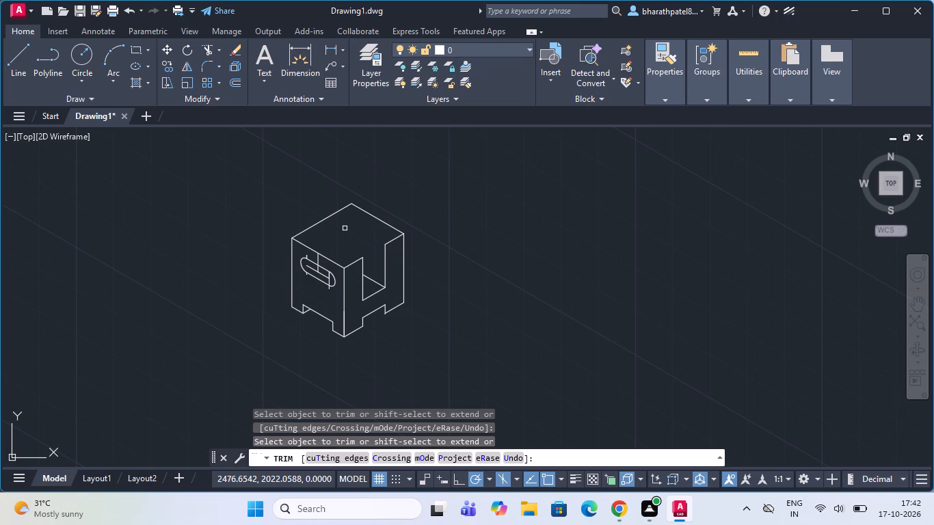
pyautogui.scroll(1, 289, 249)
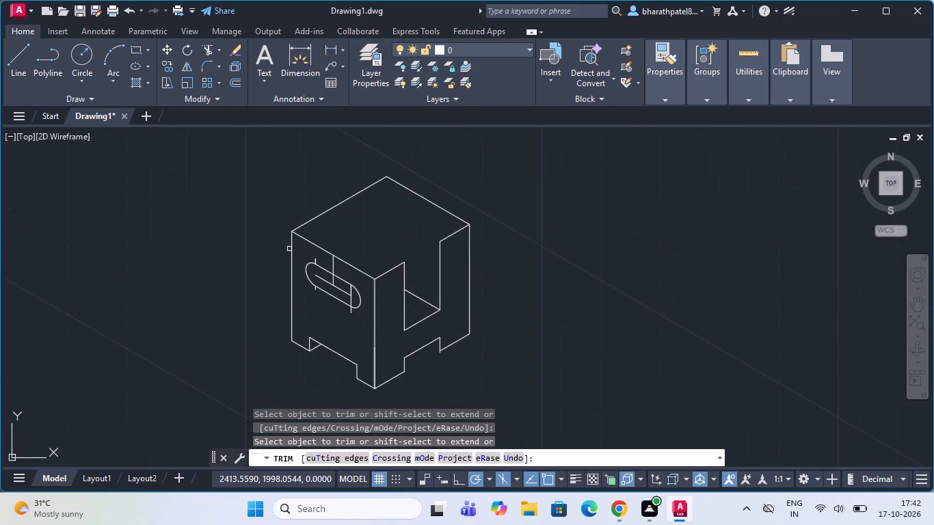
pyautogui.scroll(1, 289, 249)
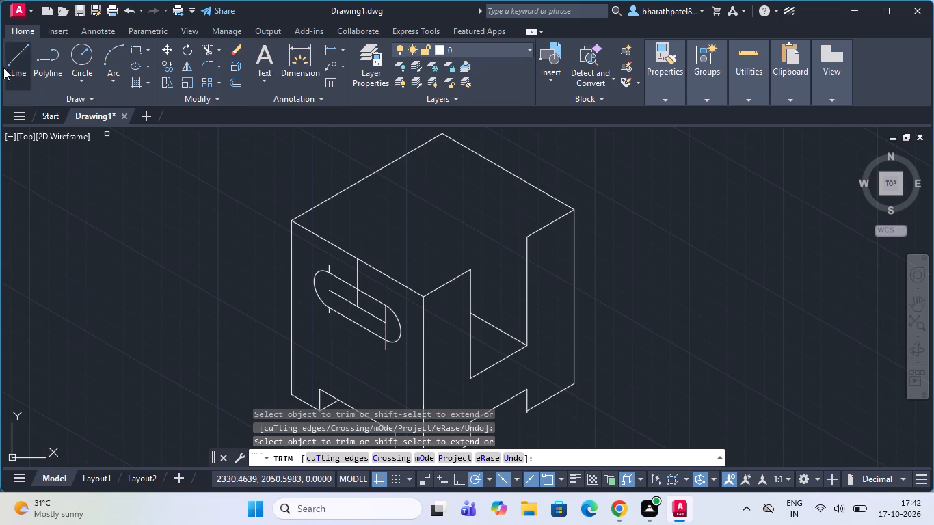
pyautogui.moveTo(12, 59); pyautogui.dragTo(20, 71)
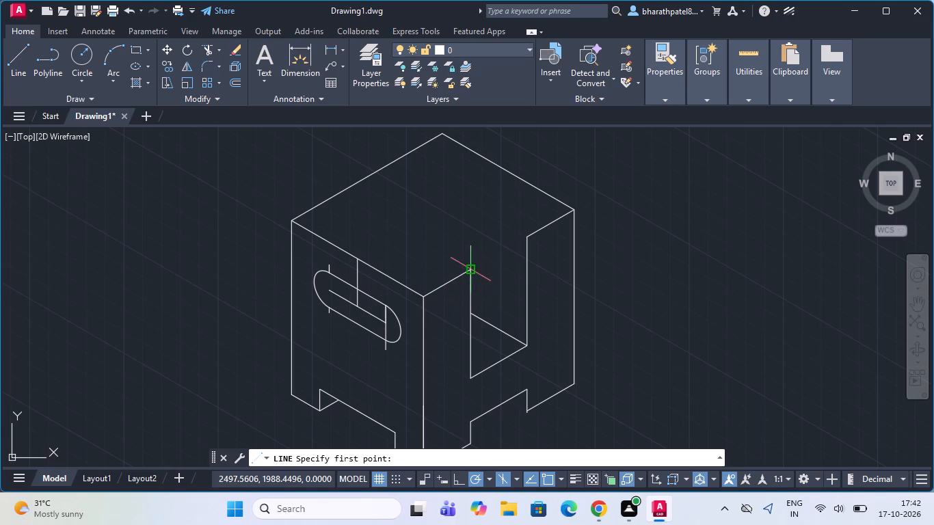
pyautogui.click(472, 269)
pyautogui.click(260, 150)
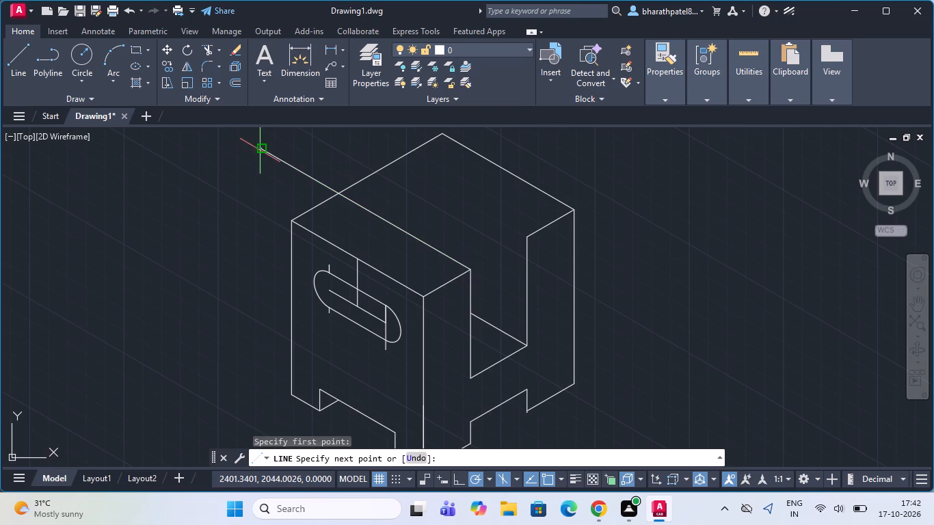
pyautogui.press('`')
pyautogui.press('Escape')
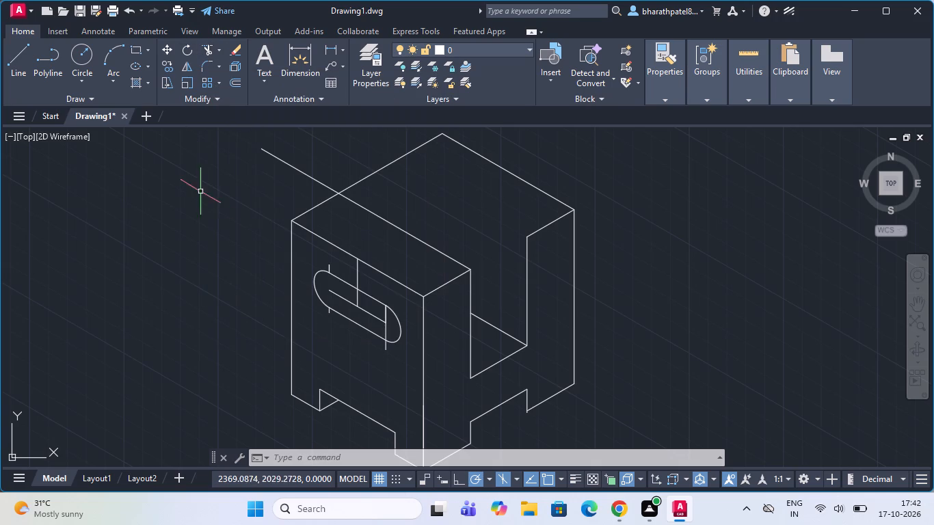
# Trim the part of the top face's new 150° line that extends beyond the block's back left edge.
pyautogui.click(319, 159)
pyautogui.click(325, 144)
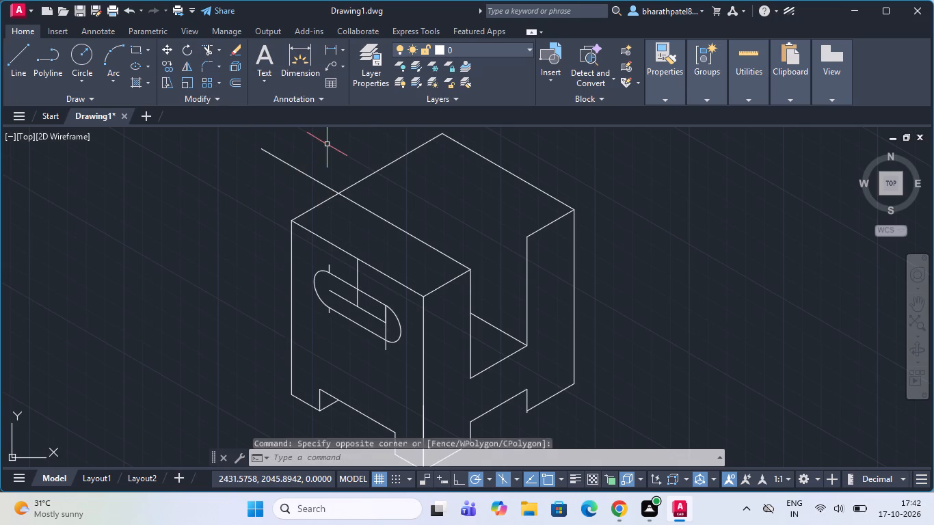
pyautogui.press('Escape')
pyautogui.click(211, 49)
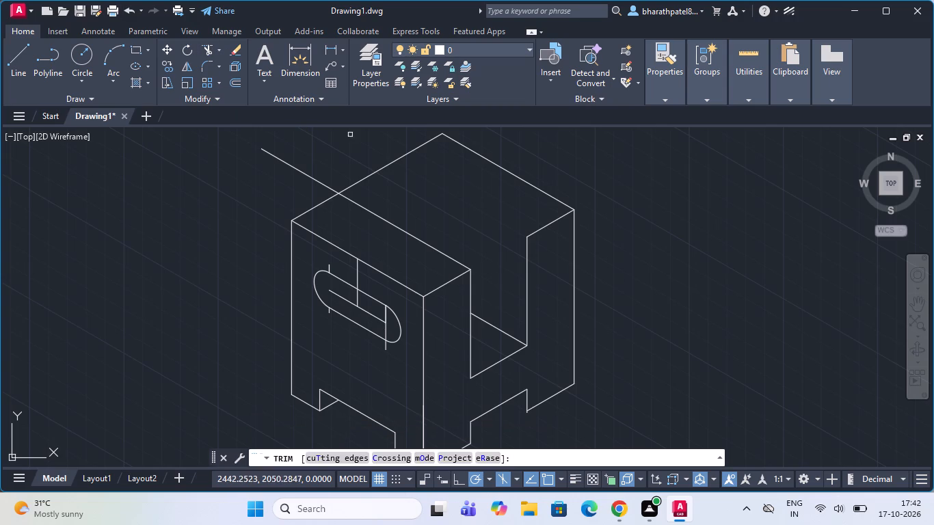
pyautogui.moveTo(353, 132); pyautogui.dragTo(323, 153)
pyautogui.click(248, 195)
pyautogui.scroll(-2, 256, 199)
pyautogui.scroll(1, 279, 150)
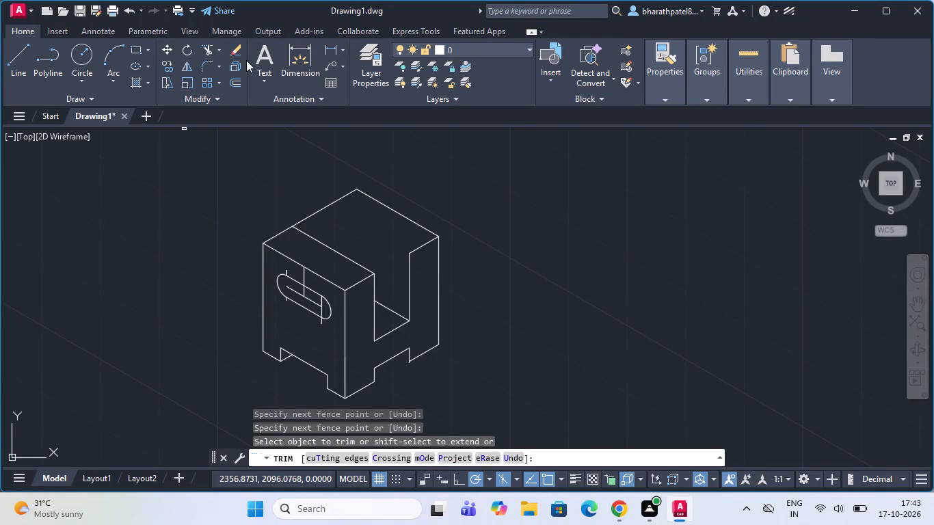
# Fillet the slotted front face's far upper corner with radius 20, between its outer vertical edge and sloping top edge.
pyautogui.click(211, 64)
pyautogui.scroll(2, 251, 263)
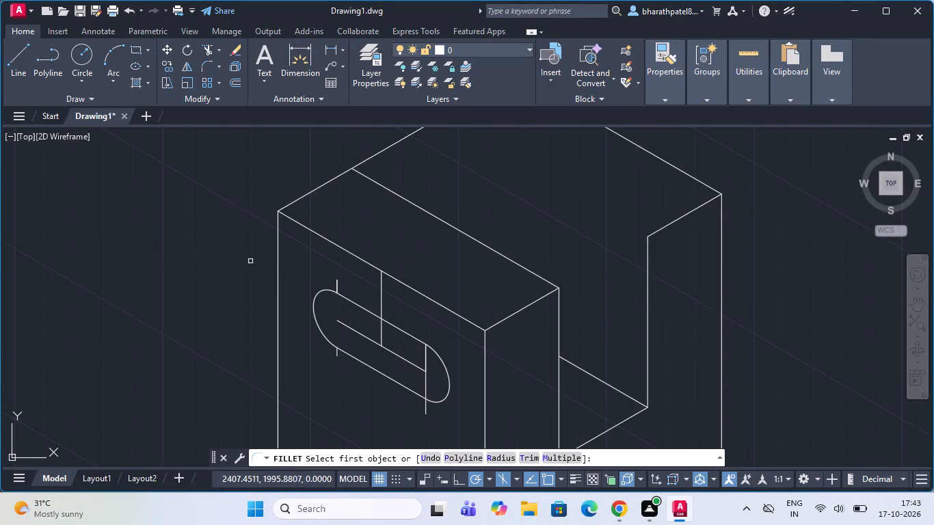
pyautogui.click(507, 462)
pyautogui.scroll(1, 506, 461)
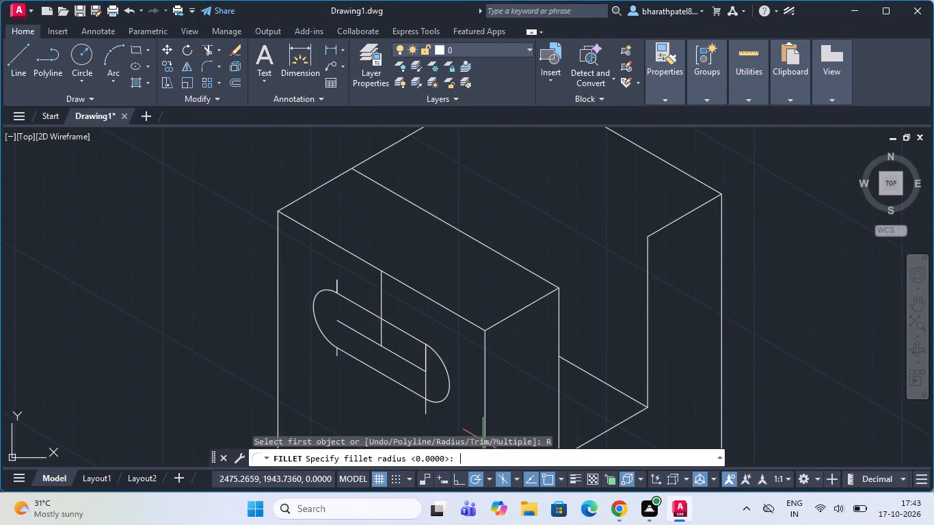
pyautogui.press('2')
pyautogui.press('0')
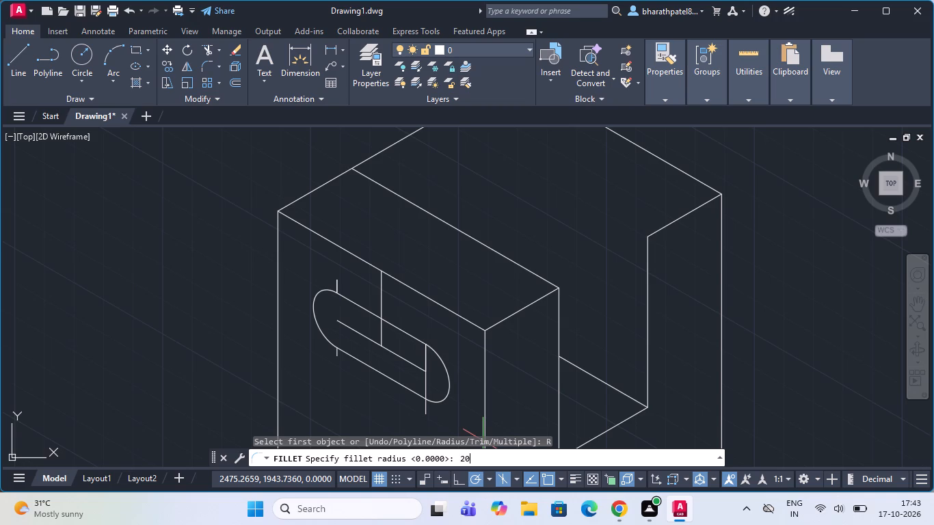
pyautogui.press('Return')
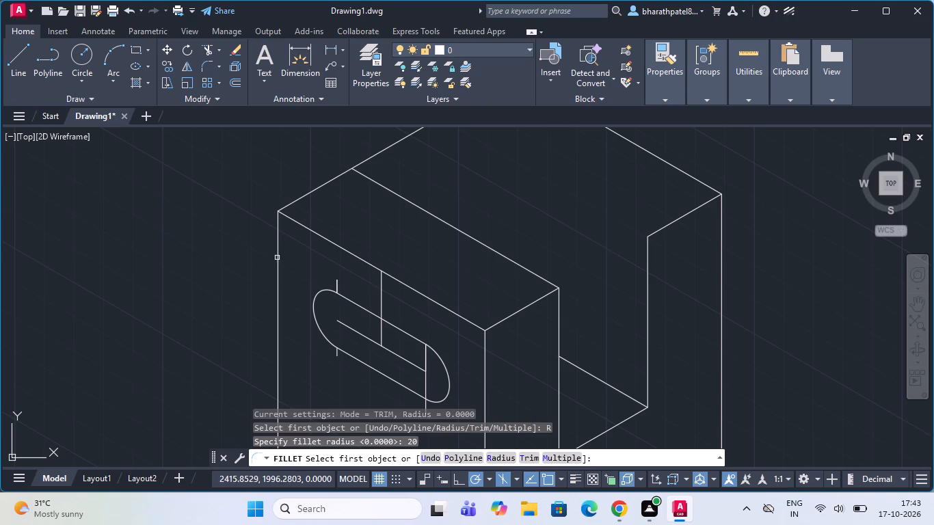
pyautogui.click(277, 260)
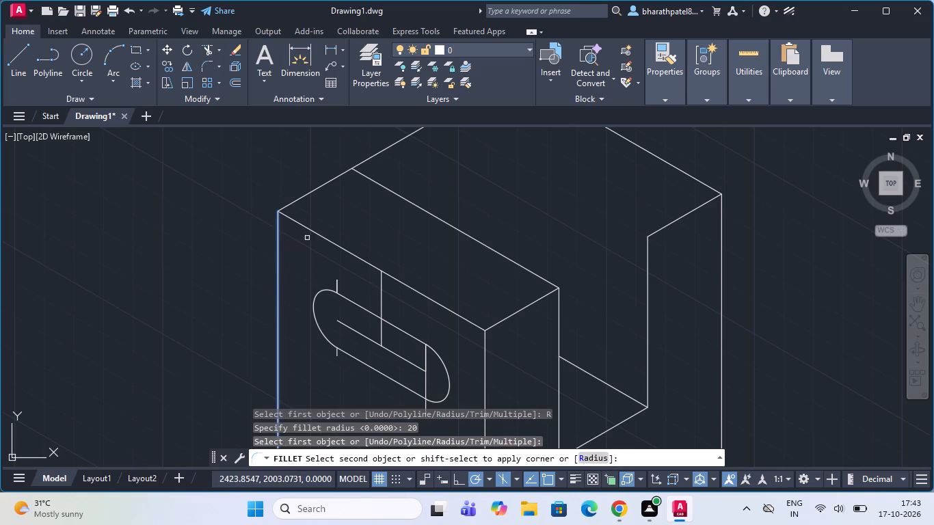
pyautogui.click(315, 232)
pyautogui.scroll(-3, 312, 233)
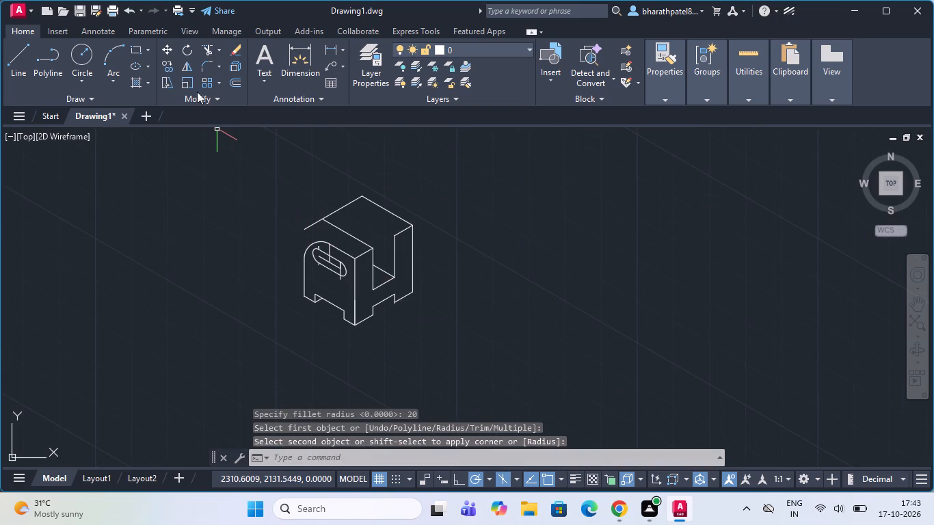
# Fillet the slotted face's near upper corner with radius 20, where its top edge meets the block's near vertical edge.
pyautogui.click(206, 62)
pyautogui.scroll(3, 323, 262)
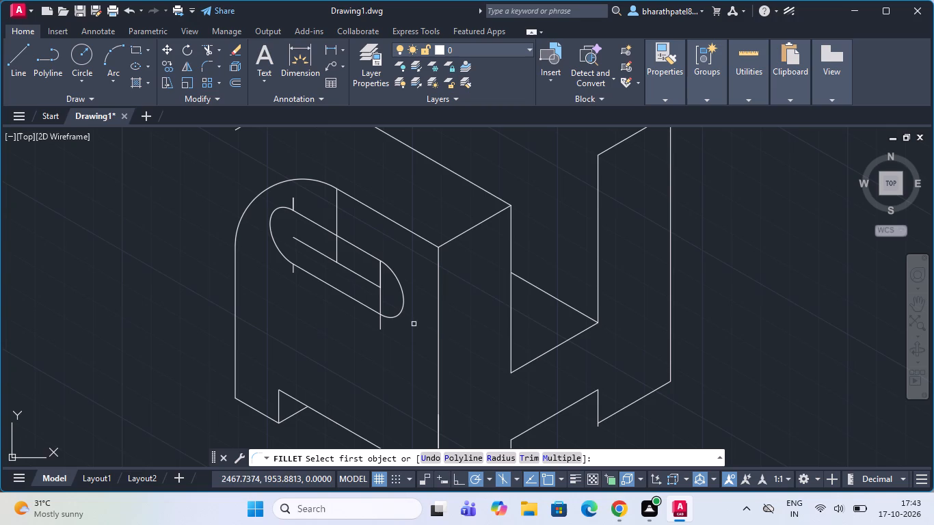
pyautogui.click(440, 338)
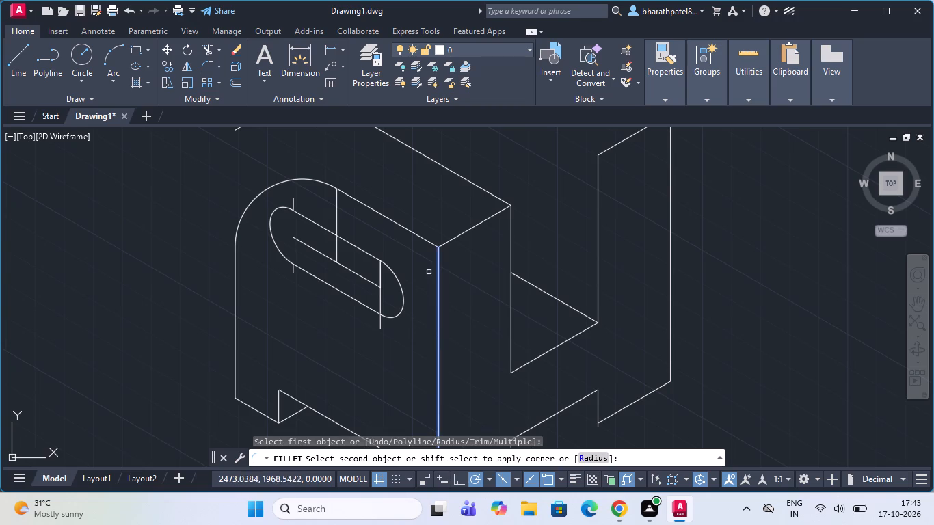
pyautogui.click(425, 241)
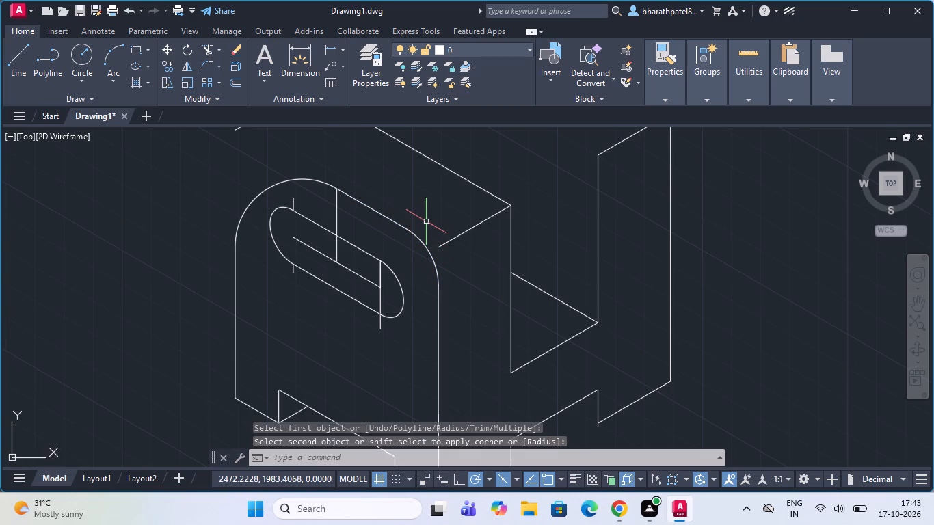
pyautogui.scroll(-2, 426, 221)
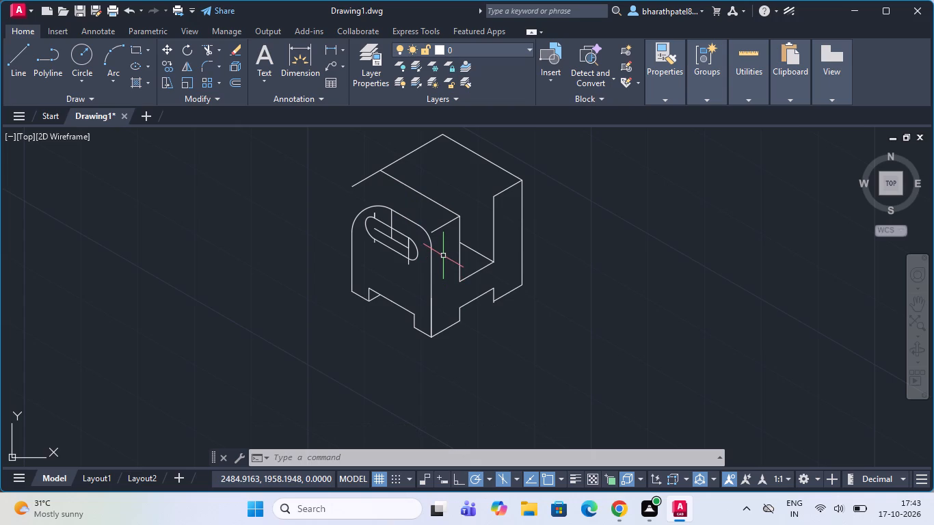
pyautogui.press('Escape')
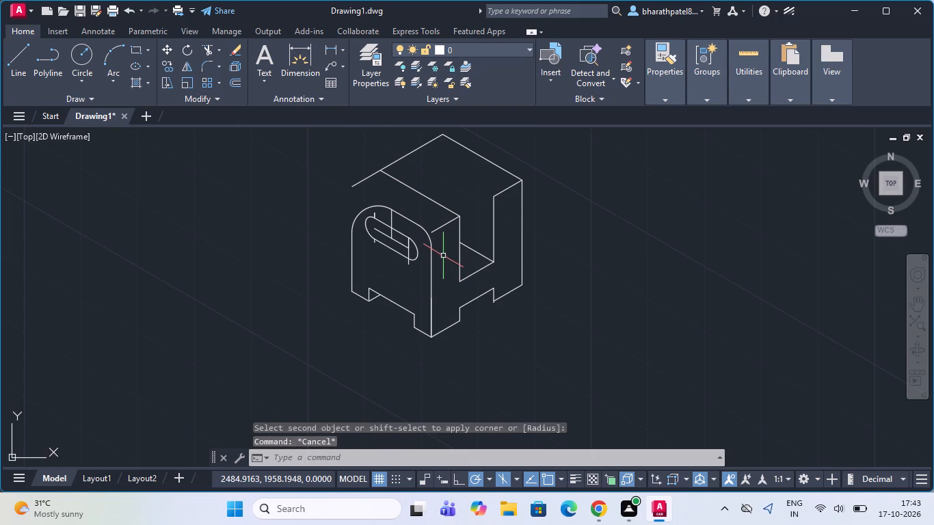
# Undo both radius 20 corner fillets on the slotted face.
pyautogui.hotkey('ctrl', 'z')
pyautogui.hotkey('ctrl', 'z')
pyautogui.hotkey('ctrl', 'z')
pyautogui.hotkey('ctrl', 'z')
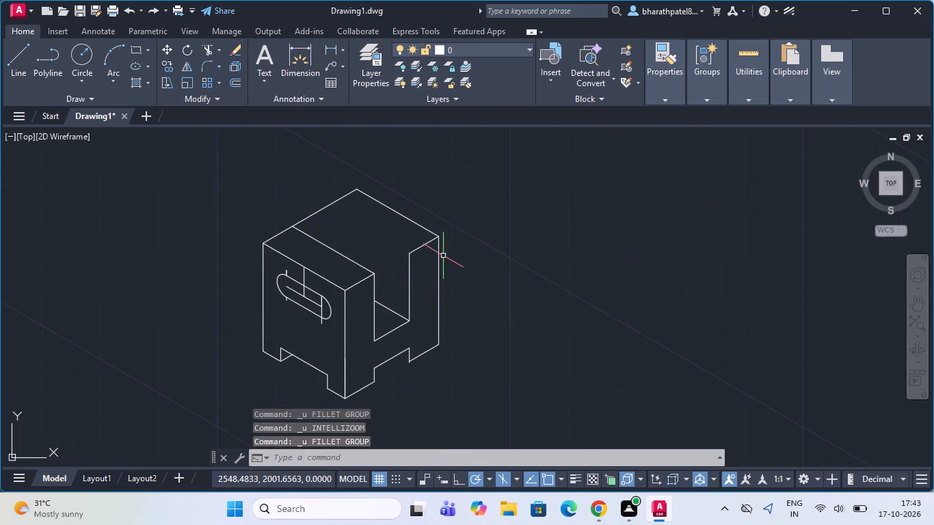
# Draw a 90° line about 19 long from the upper tangent point of the rounded slot's far end past the face's top edge.
pyautogui.click(8, 62)
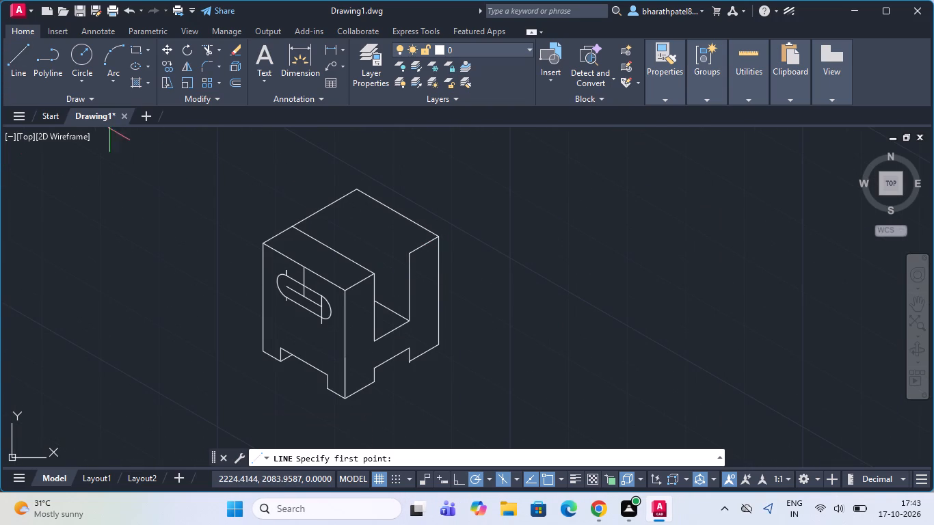
pyautogui.scroll(3, 239, 245)
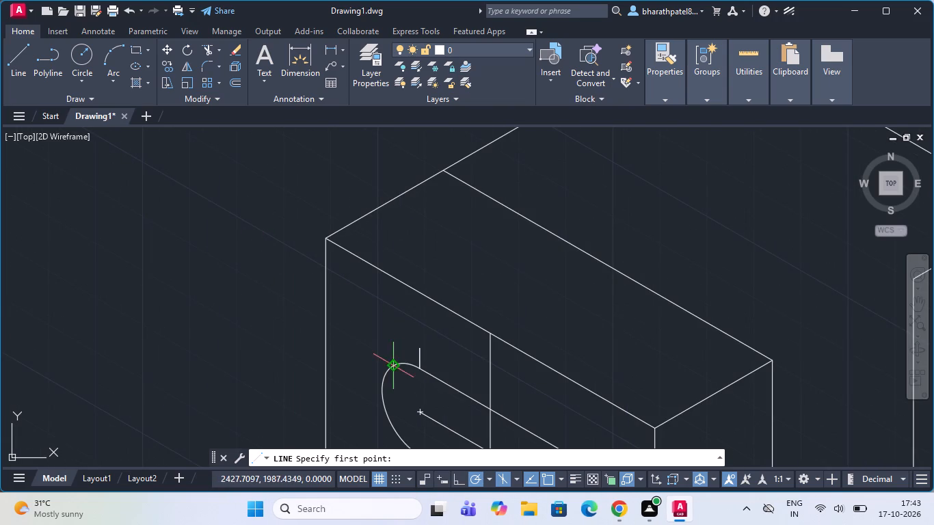
pyautogui.moveTo(418, 372); pyautogui.dragTo(416, 363)
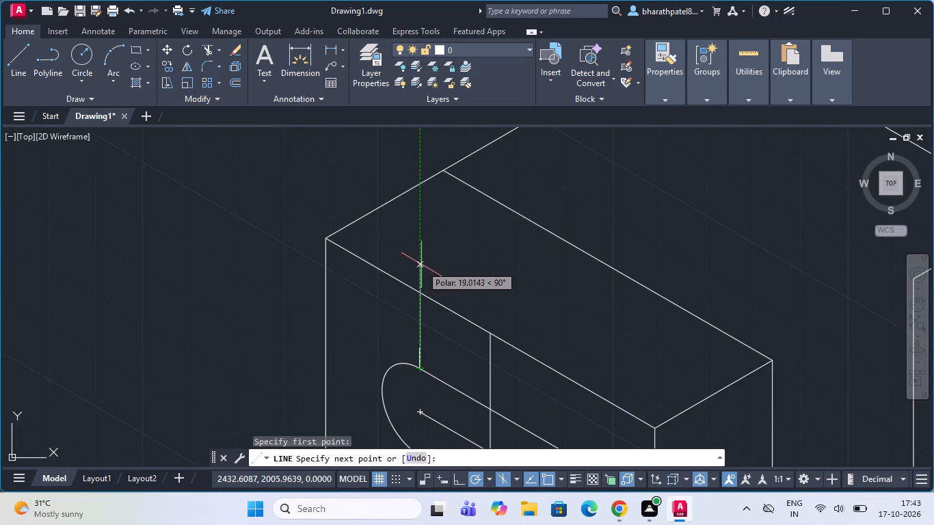
pyautogui.click(421, 261)
pyautogui.press('Escape')
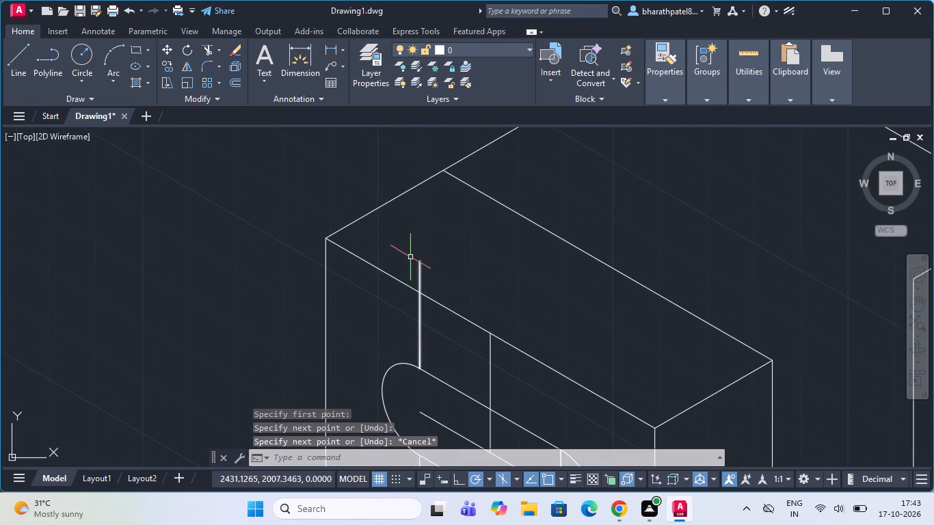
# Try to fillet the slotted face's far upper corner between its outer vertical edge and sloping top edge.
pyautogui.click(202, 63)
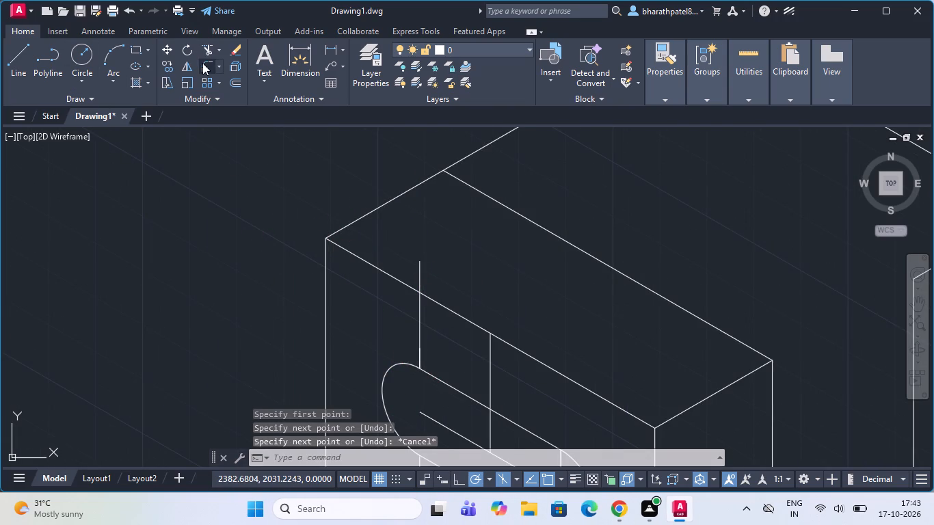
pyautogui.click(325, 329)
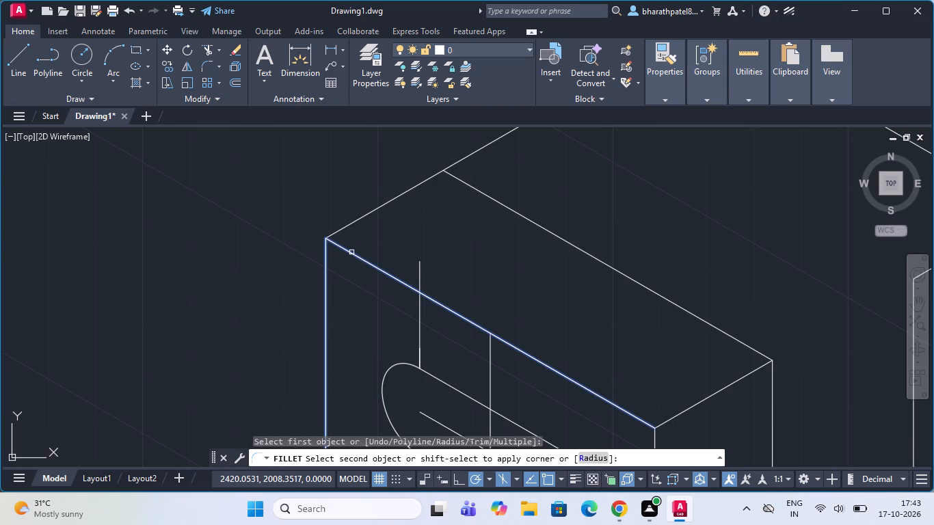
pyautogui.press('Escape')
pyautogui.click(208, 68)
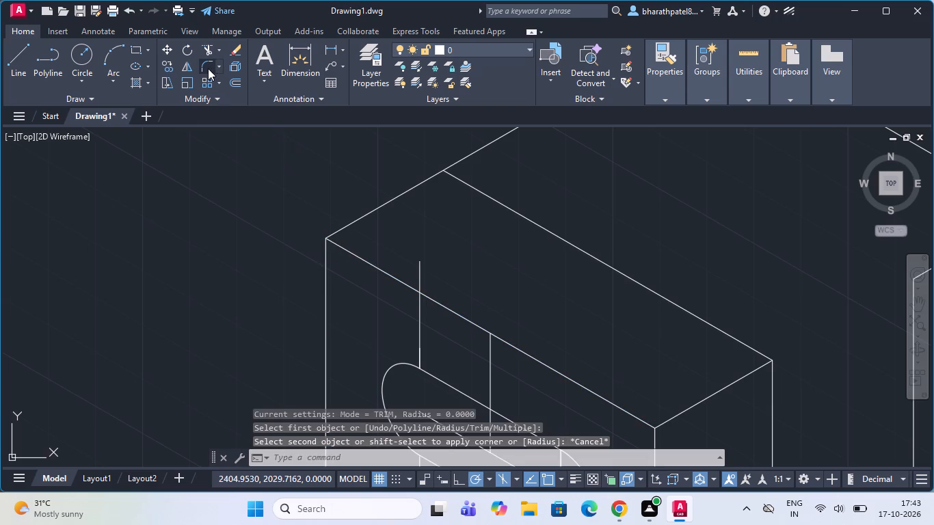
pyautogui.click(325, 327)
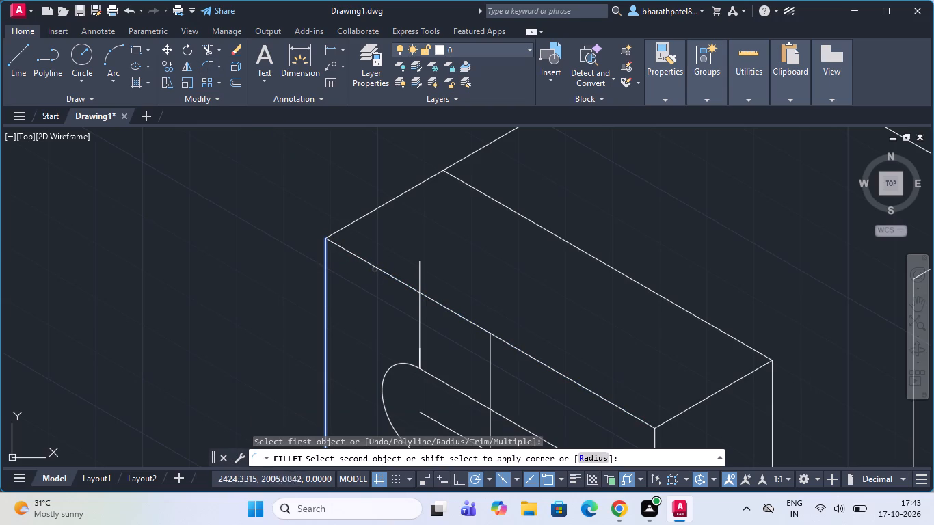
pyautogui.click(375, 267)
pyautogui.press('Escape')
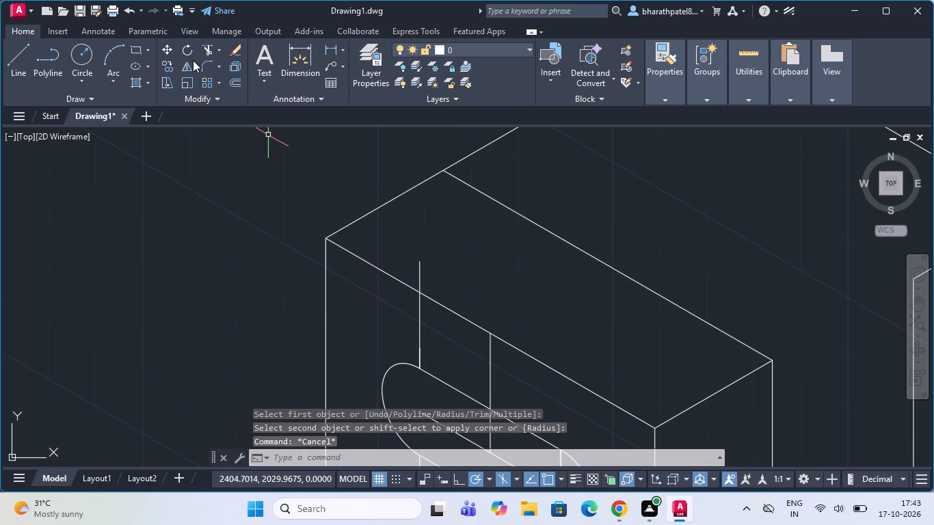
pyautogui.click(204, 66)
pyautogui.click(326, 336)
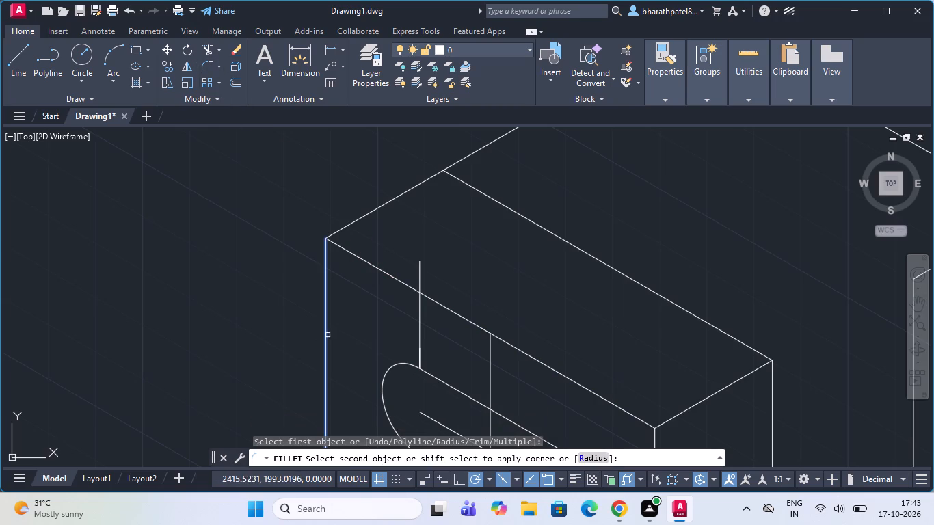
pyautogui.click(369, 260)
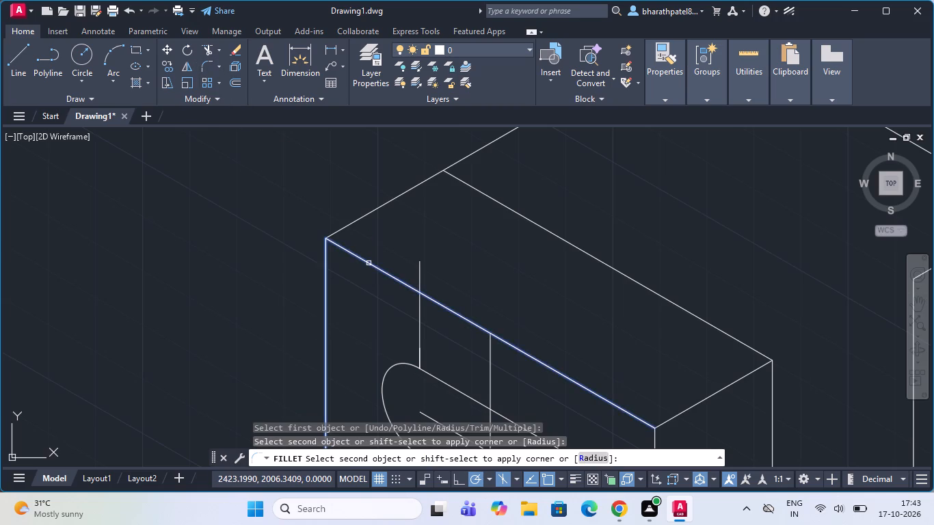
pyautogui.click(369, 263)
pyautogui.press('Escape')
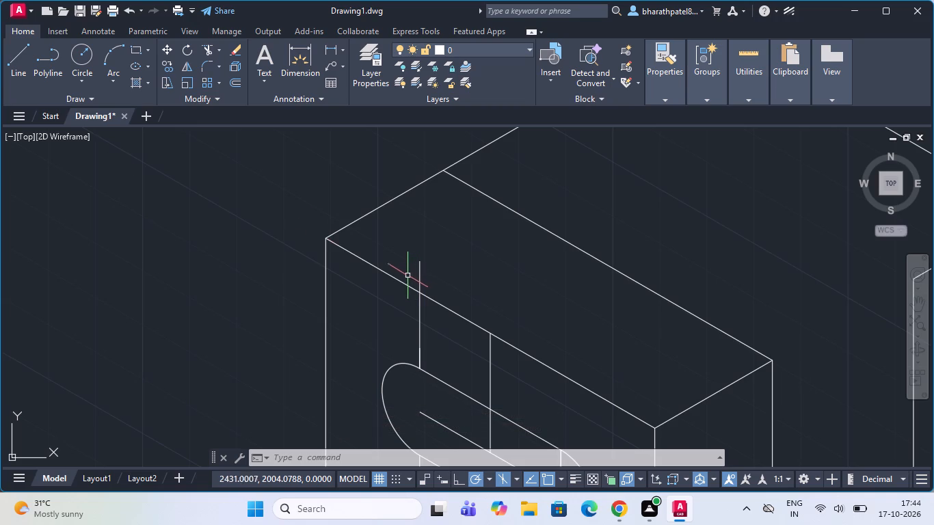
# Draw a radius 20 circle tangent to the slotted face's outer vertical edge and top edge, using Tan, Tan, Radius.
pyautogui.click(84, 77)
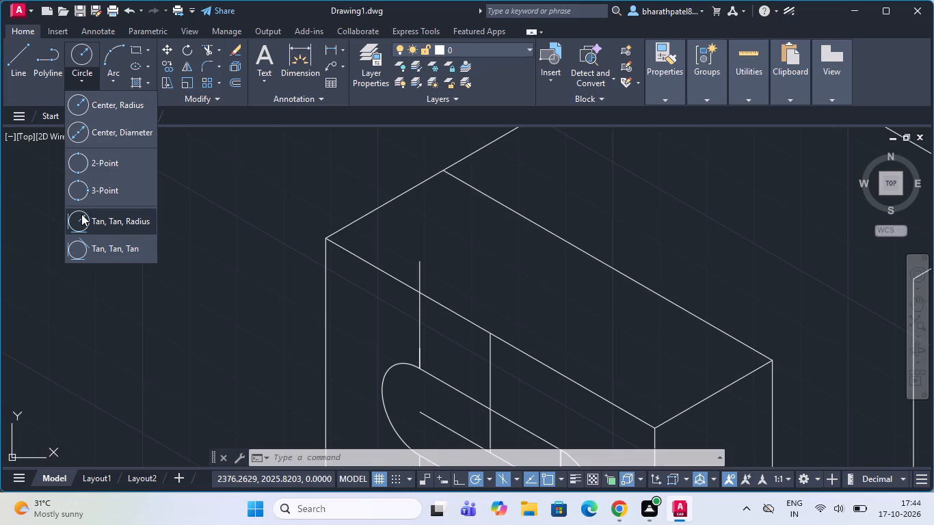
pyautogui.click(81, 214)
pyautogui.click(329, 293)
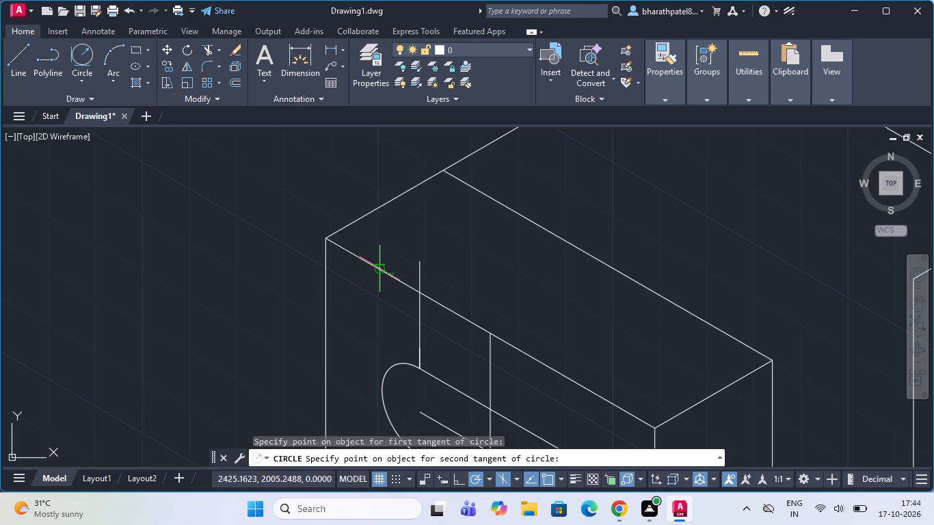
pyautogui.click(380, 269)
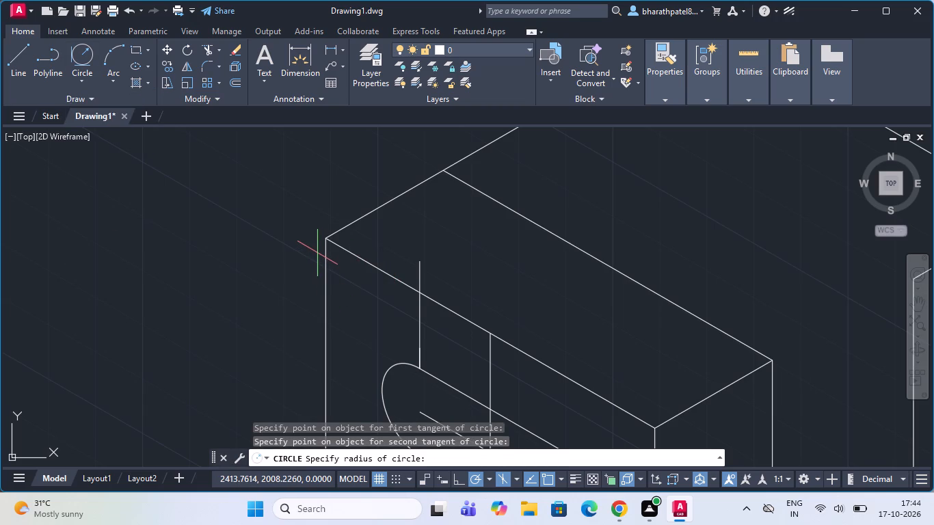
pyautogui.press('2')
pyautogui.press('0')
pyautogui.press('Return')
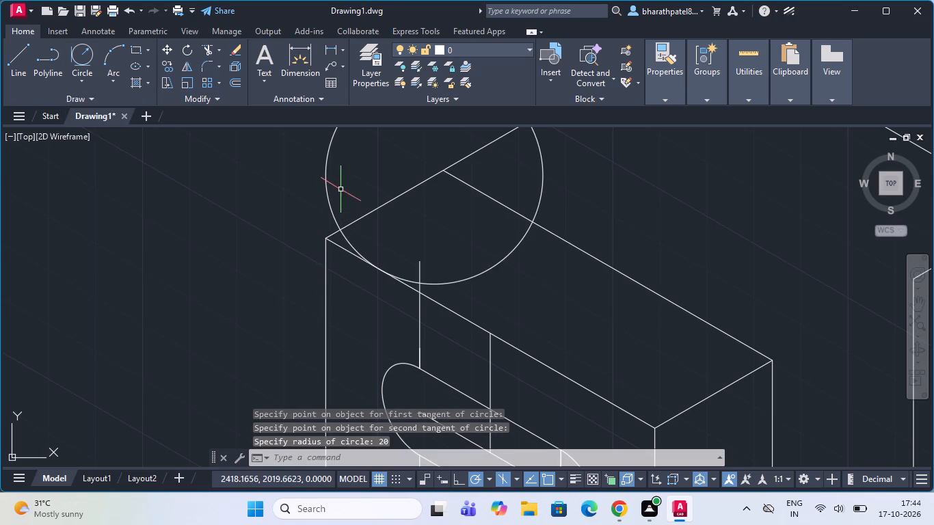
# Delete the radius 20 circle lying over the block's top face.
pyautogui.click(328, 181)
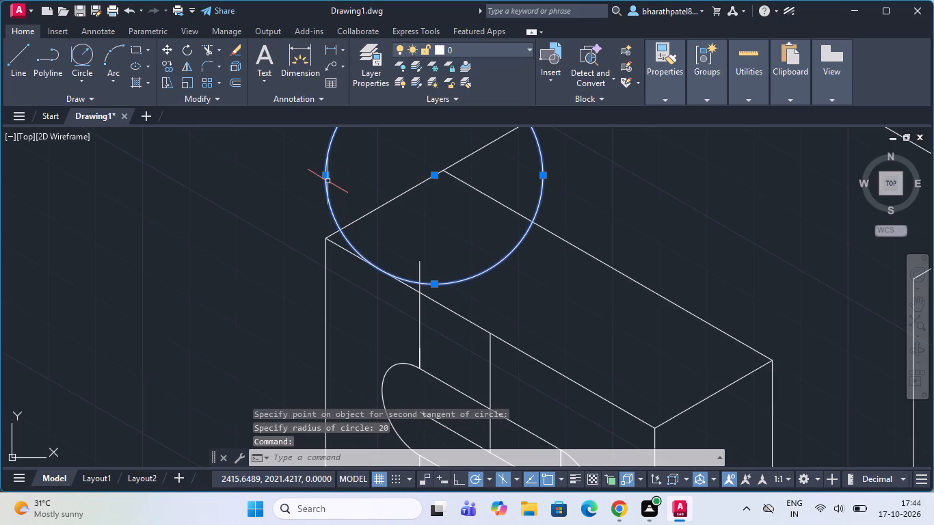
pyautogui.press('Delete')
# Draw a radius 20 Tan, Tan, Radius circle inside the slotted face's far upper corner, tangent to its vertical and top edges.
pyautogui.click(81, 48)
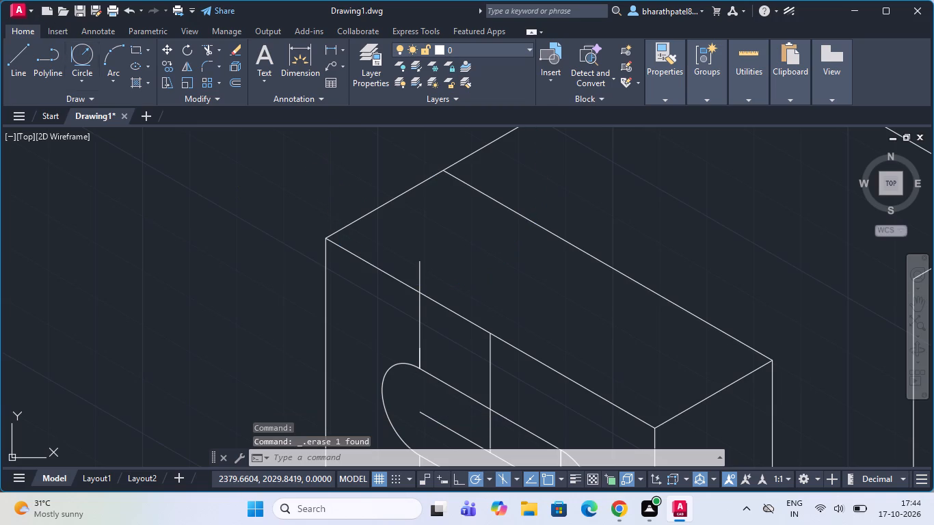
pyautogui.click(326, 379)
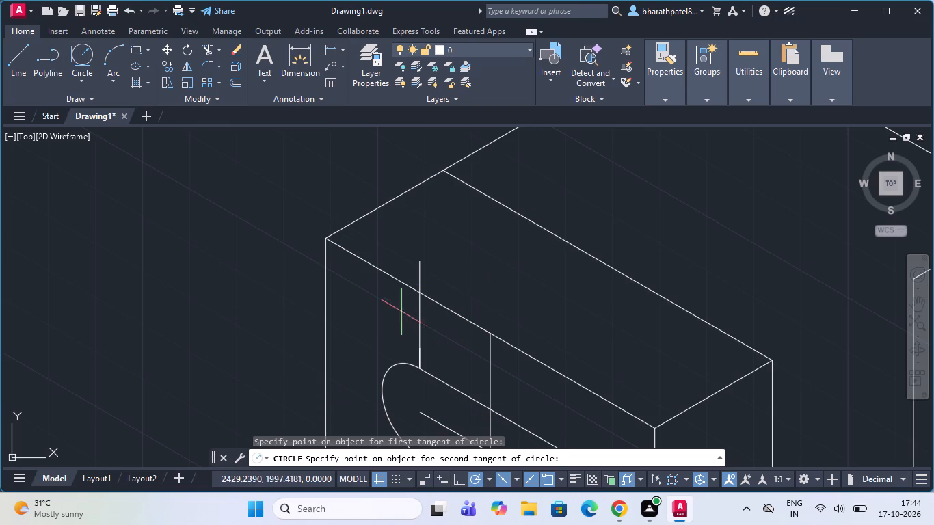
pyautogui.click(428, 297)
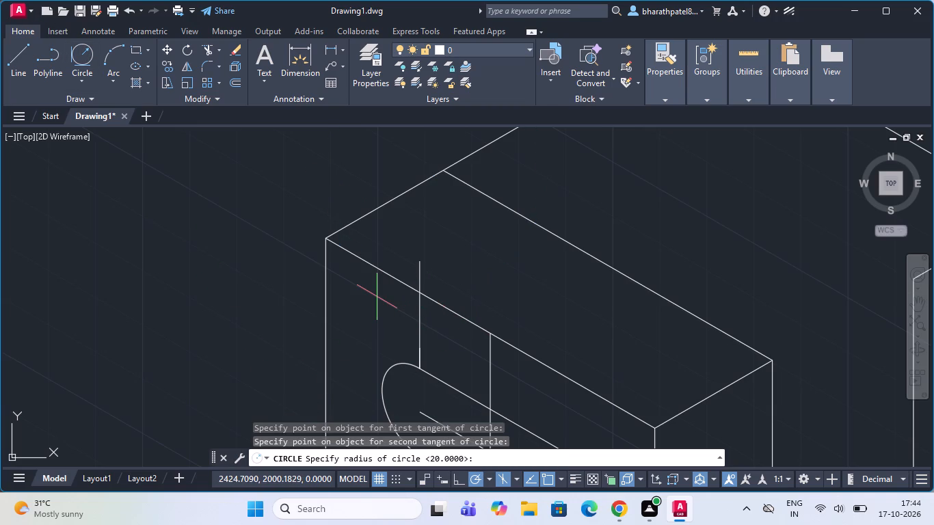
pyautogui.press('2')
pyautogui.press('0')
pyautogui.press('Return')
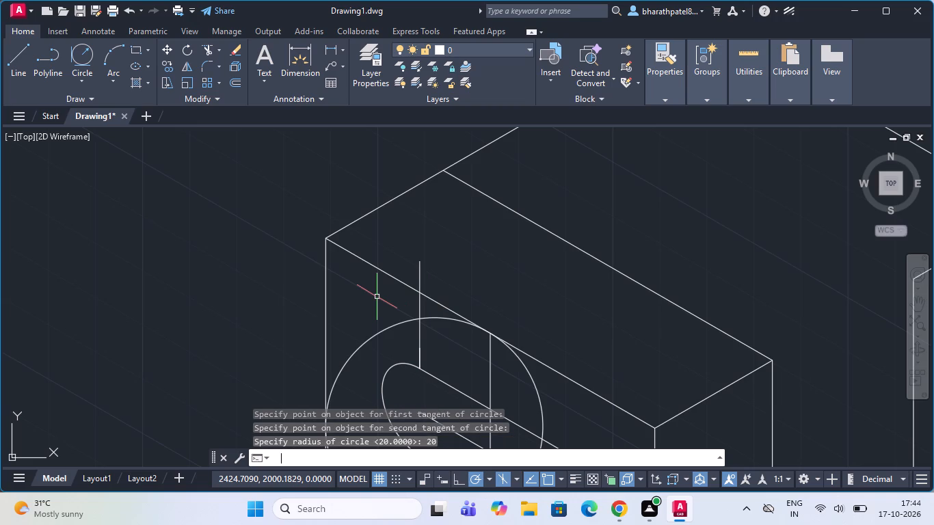
# Delete the radius 20 circle inside the slotted face's far upper corner.
pyautogui.click(410, 319)
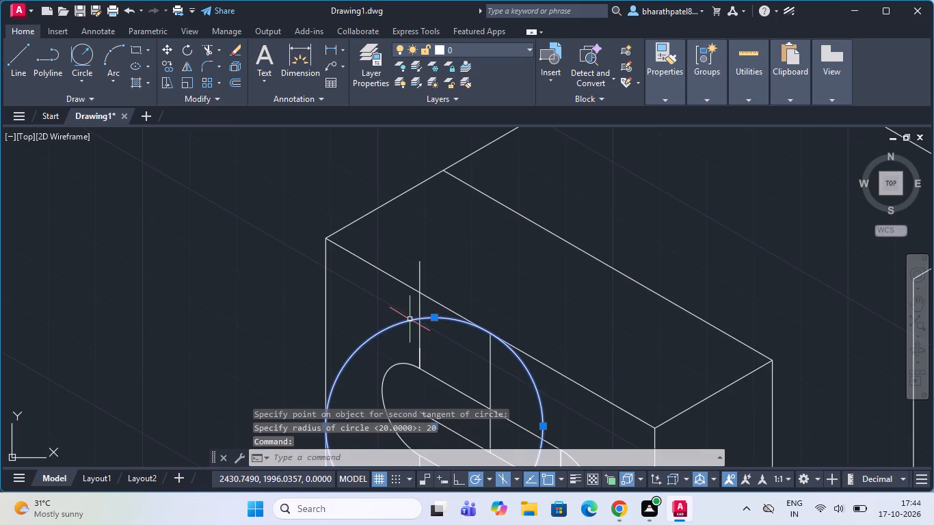
pyautogui.press('Delete')
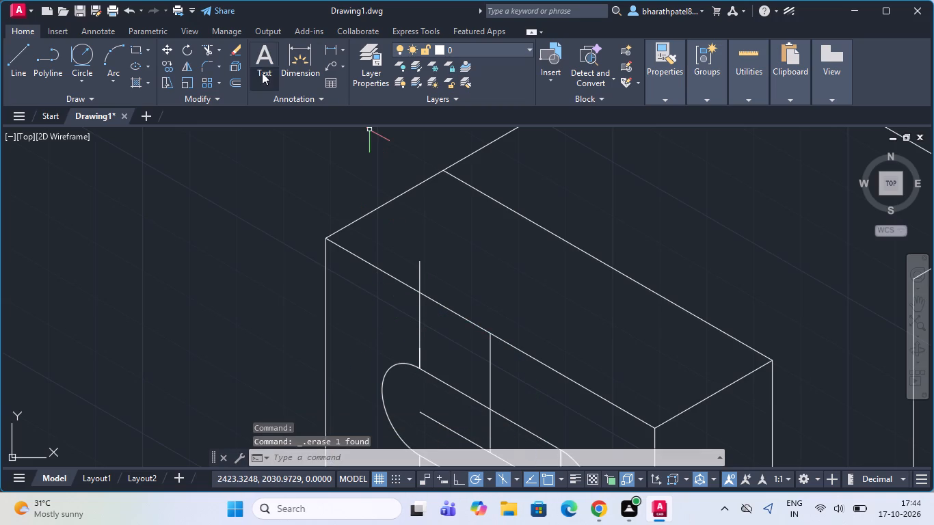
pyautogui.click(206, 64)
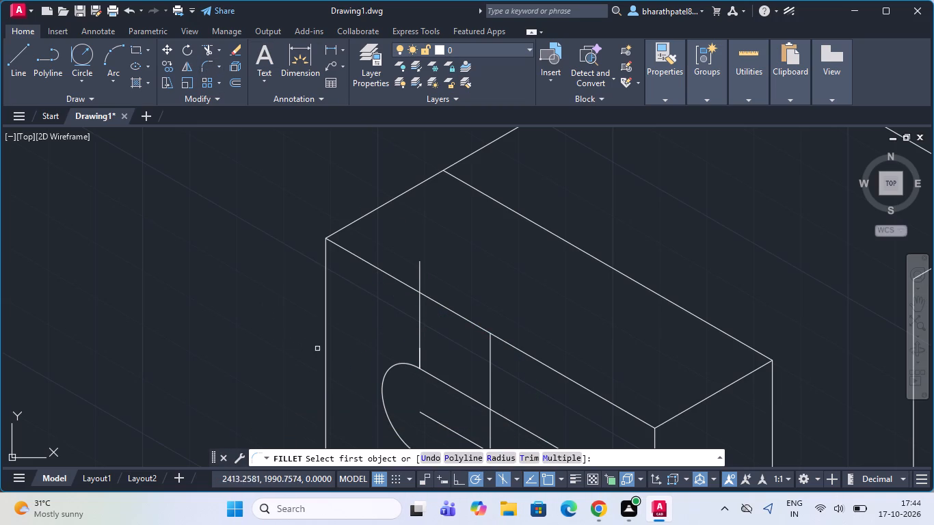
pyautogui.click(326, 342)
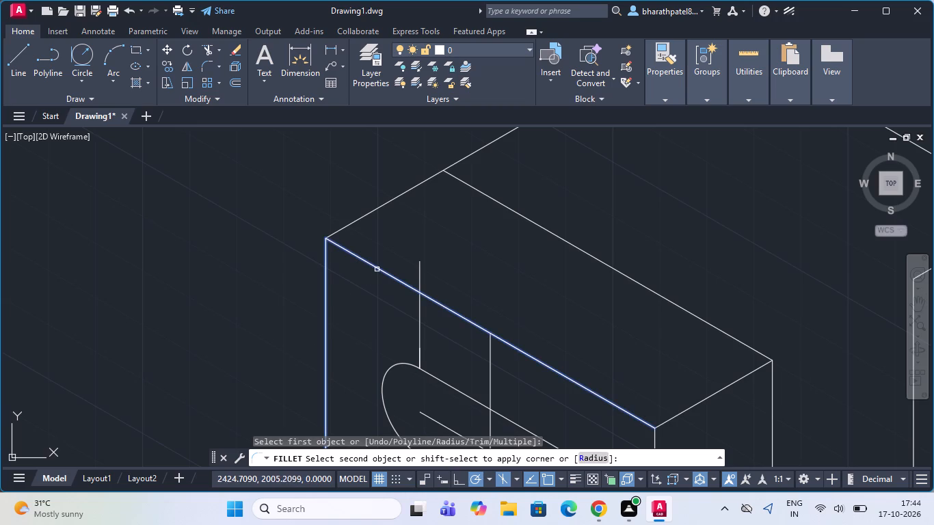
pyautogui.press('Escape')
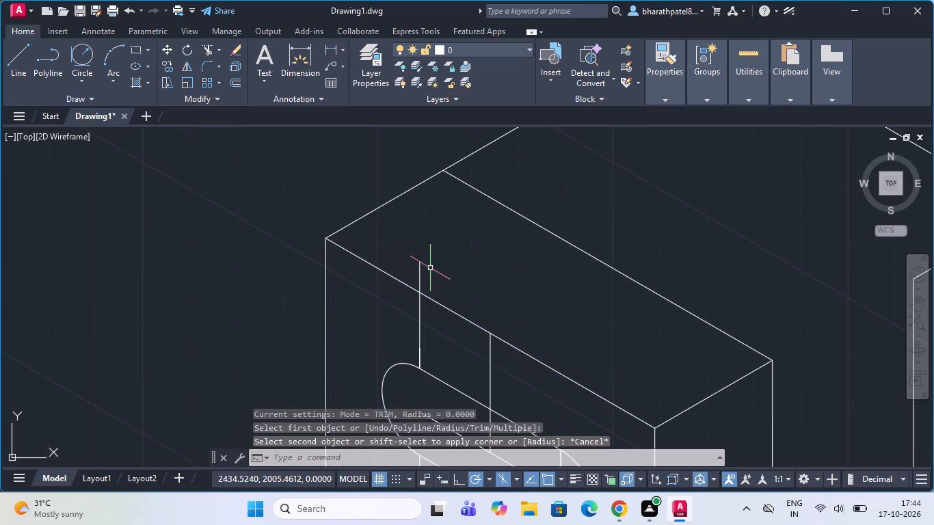
# Delete the long vertical construction line rising from the slot's far end across the face's top edge.
pyautogui.click(419, 273)
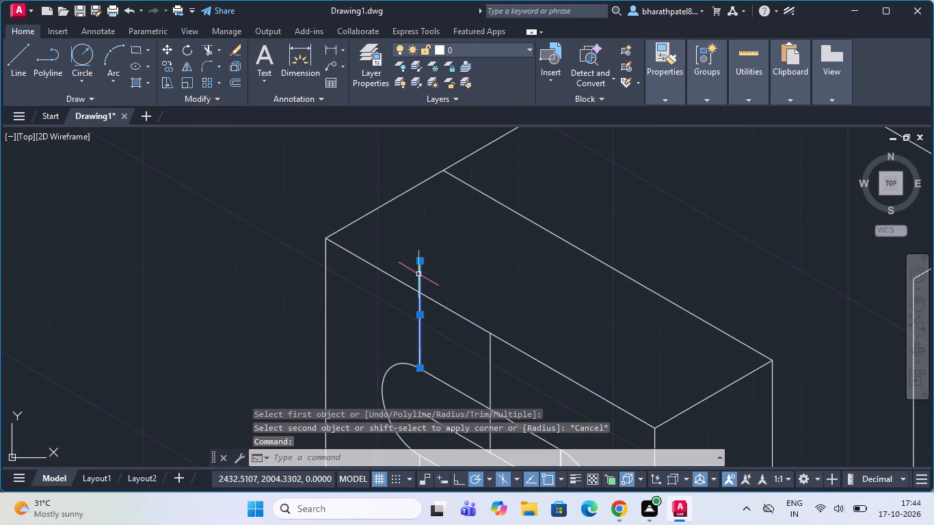
pyautogui.press('Delete')
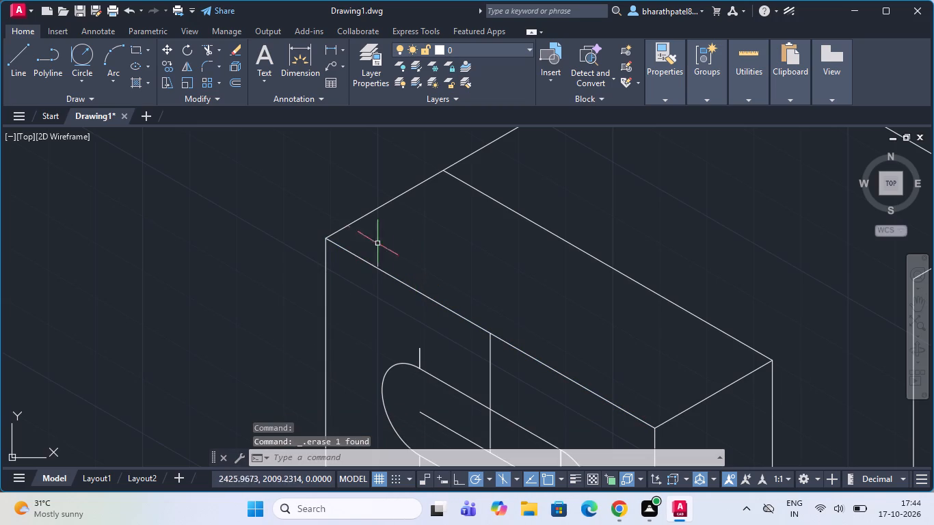
# Draw a construction line from the far end of the slot's centreline, parallel to the top edge, past the face's outer vertical edge.
pyautogui.click(109, 80)
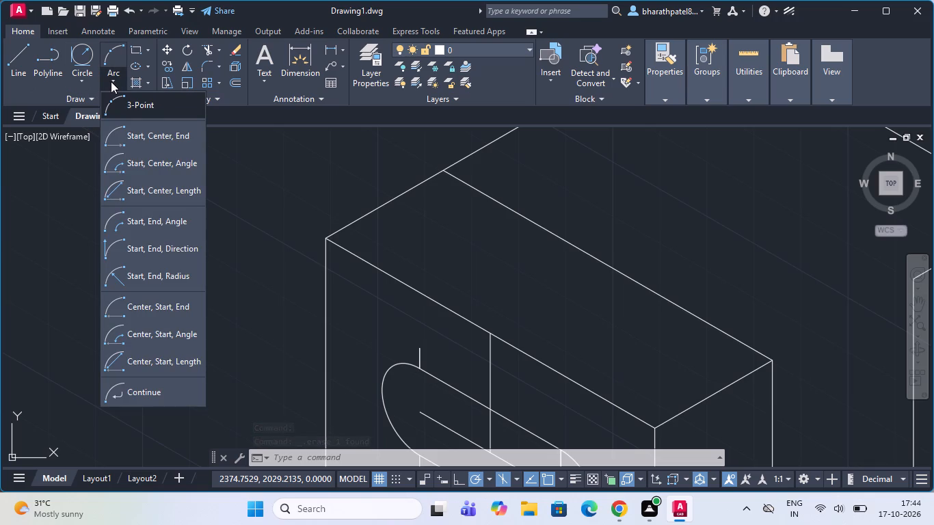
pyautogui.click(9, 56)
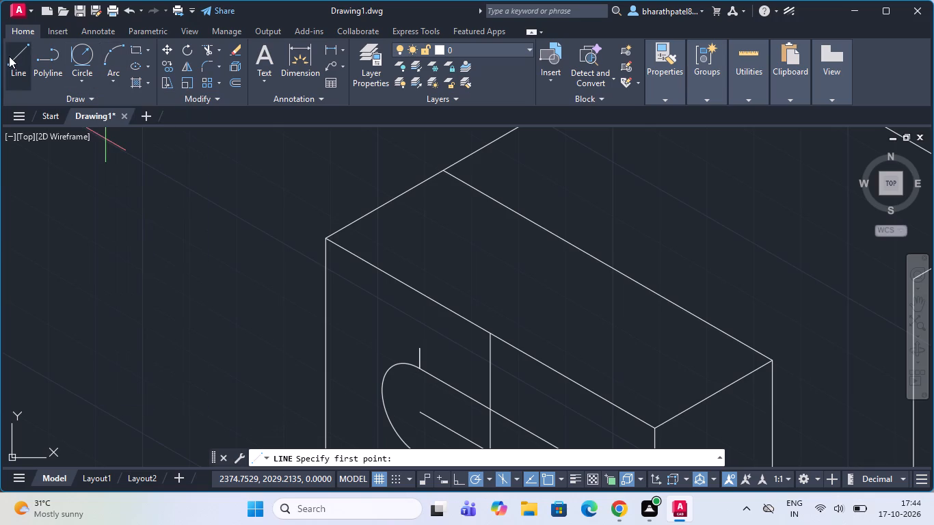
pyautogui.click(9, 56)
pyautogui.scroll(-2, 427, 347)
pyautogui.scroll(3, 408, 399)
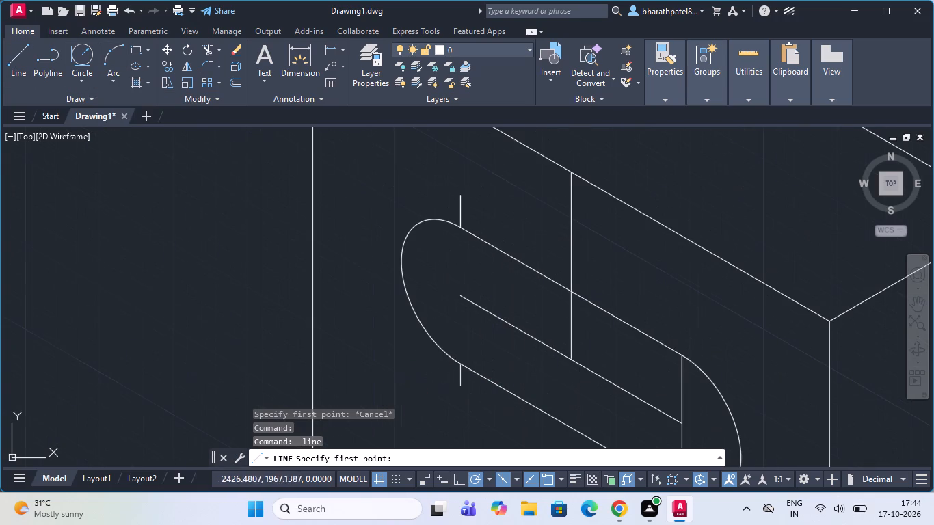
pyautogui.moveTo(457, 293); pyautogui.dragTo(449, 287)
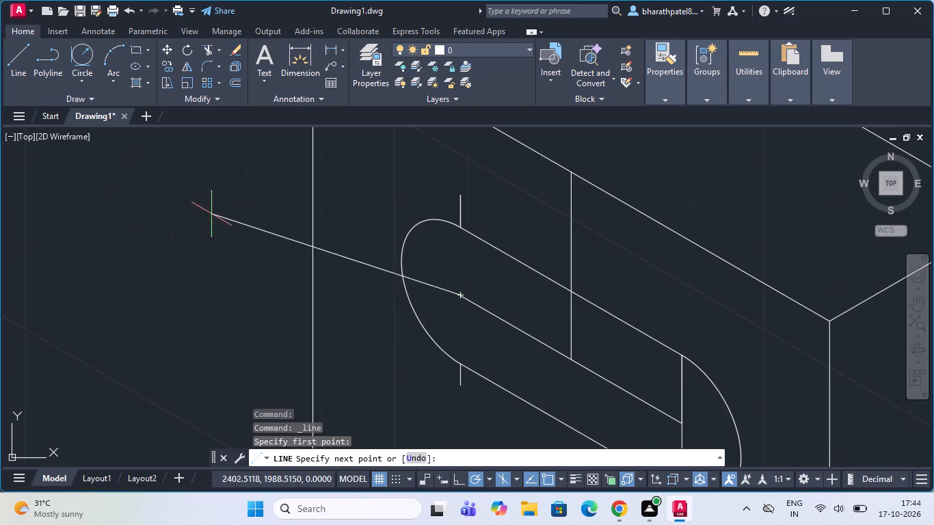
pyautogui.click(258, 179)
pyautogui.press('Escape')
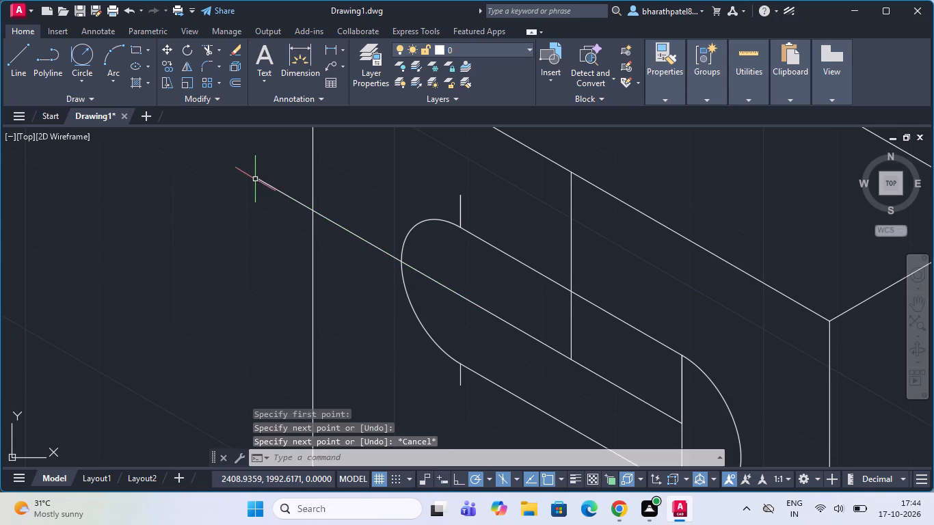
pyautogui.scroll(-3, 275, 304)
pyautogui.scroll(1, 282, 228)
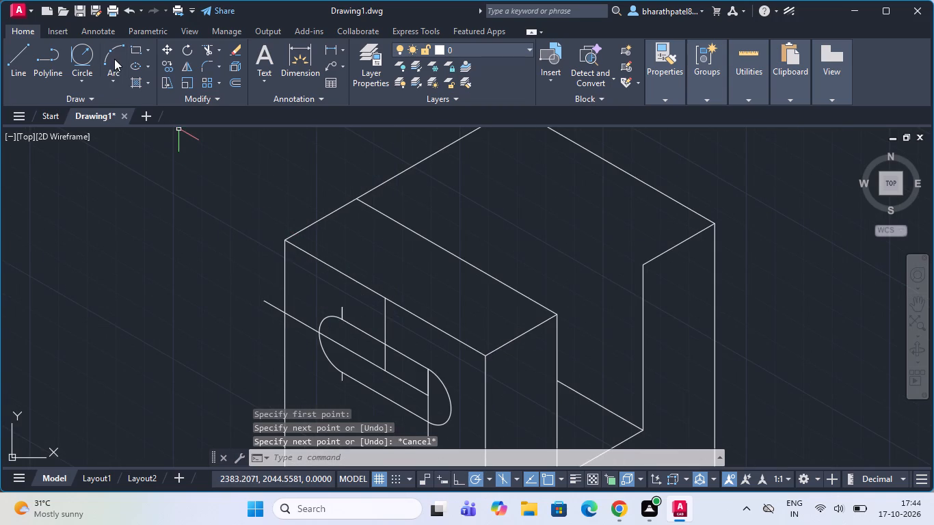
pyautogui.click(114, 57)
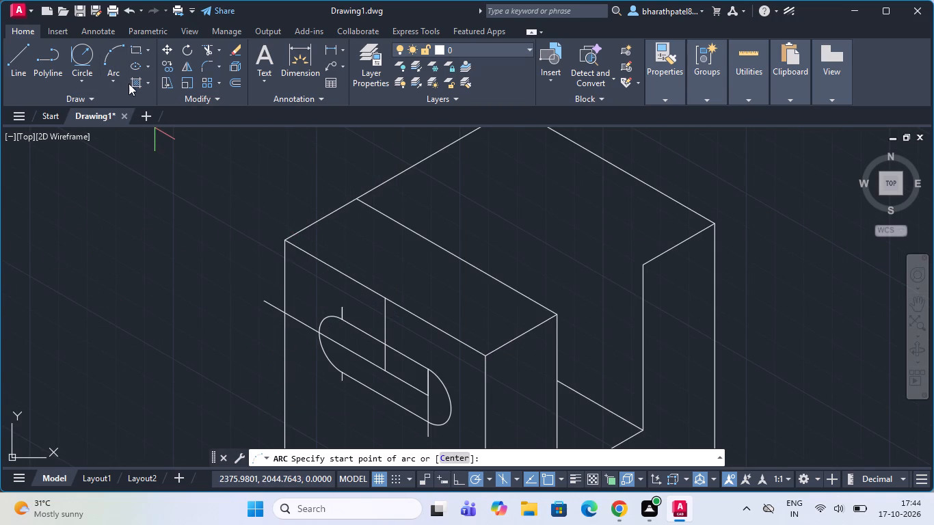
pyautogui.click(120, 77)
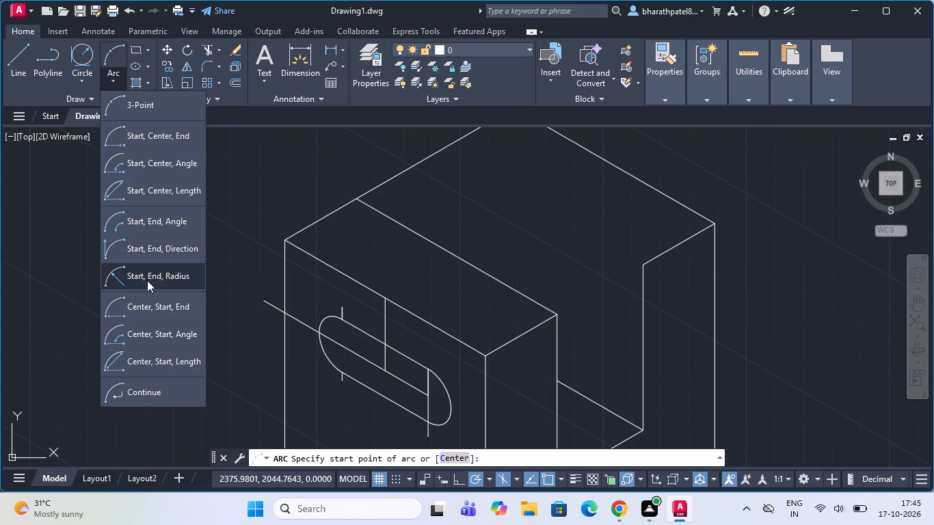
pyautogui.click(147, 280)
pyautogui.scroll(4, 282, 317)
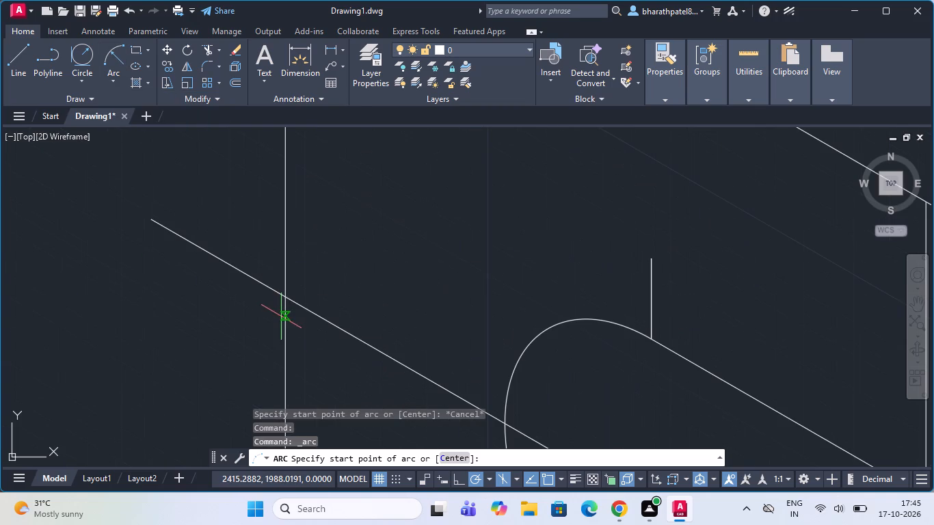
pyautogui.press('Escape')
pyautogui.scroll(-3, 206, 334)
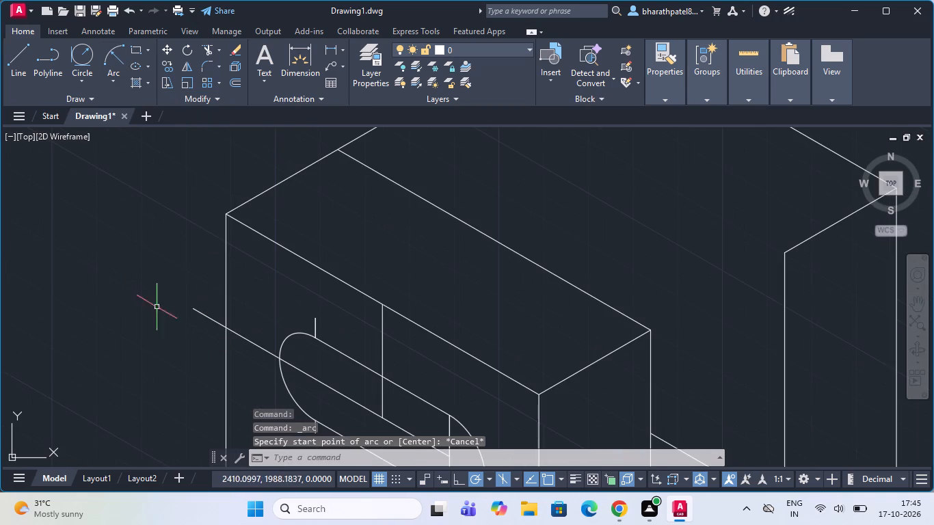
# Draw a vertical construction line from the short line above the slot's far end up past the face's top edge.
pyautogui.click(16, 57)
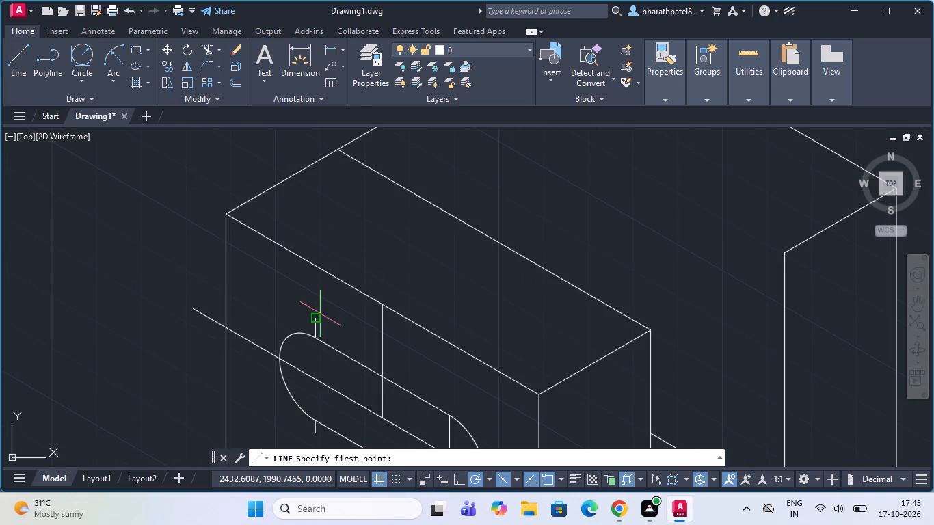
pyautogui.click(317, 319)
pyautogui.click(318, 234)
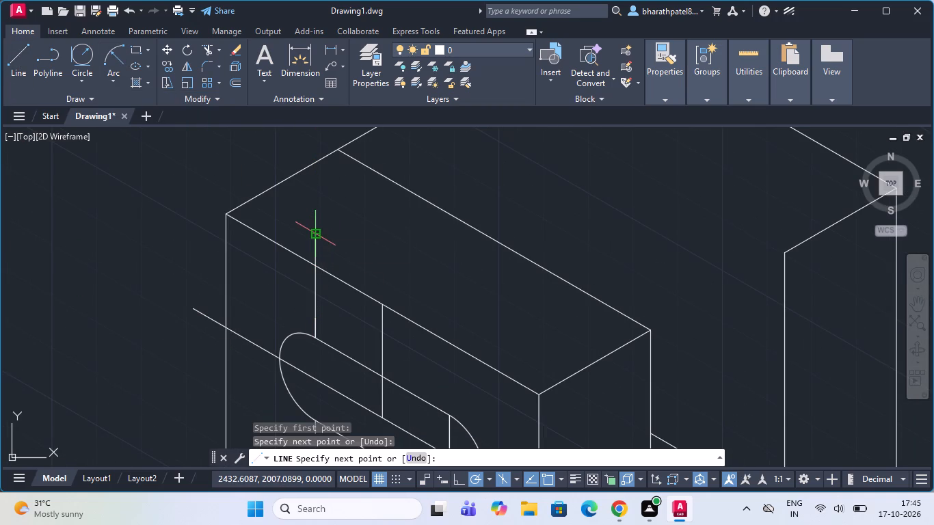
pyautogui.press('Escape')
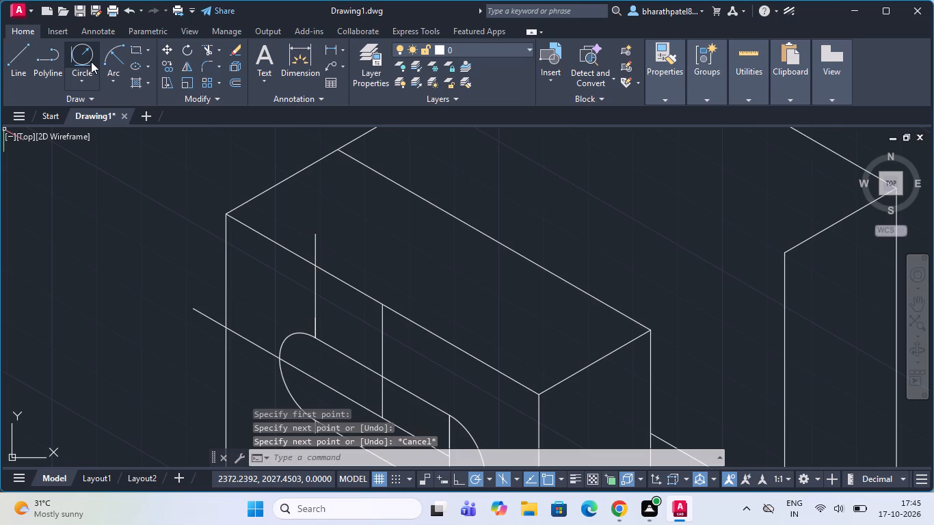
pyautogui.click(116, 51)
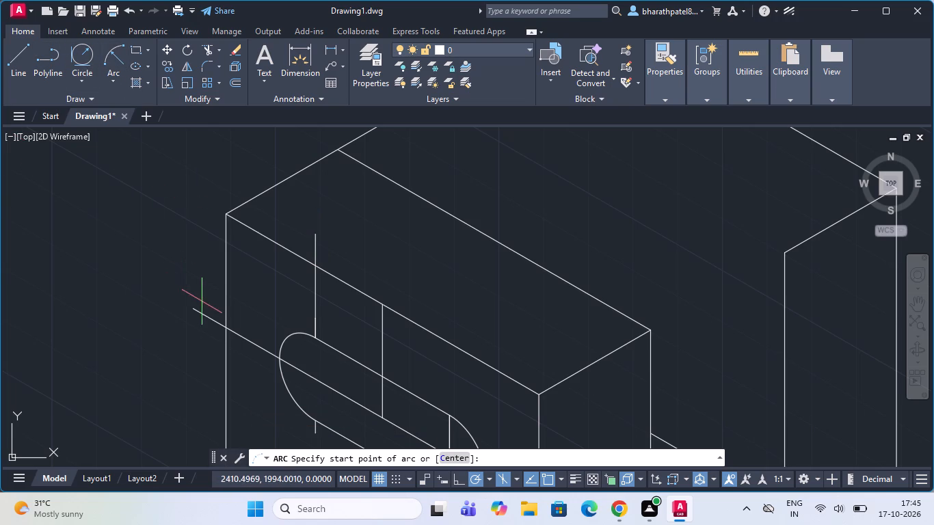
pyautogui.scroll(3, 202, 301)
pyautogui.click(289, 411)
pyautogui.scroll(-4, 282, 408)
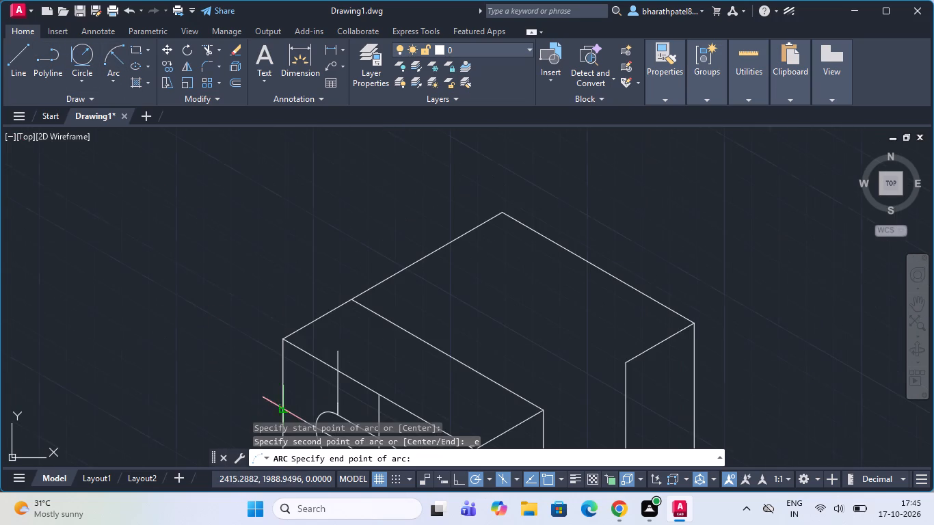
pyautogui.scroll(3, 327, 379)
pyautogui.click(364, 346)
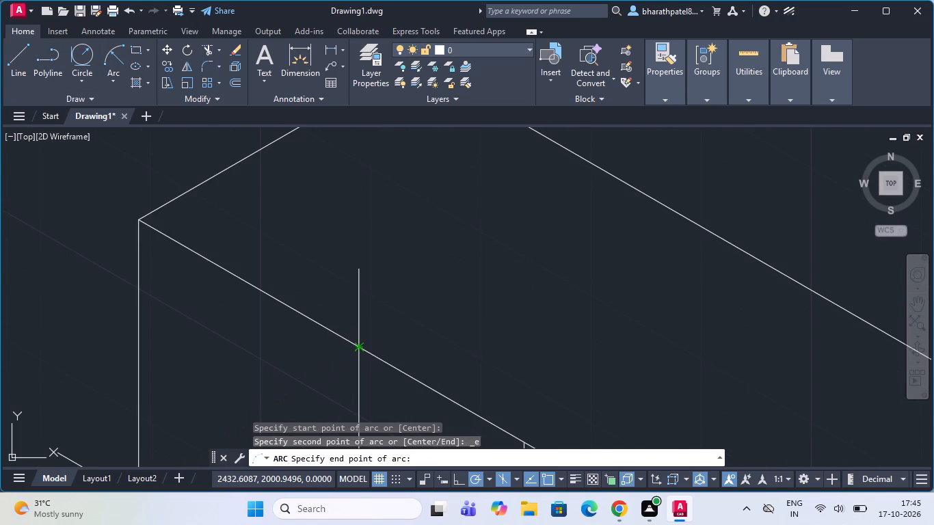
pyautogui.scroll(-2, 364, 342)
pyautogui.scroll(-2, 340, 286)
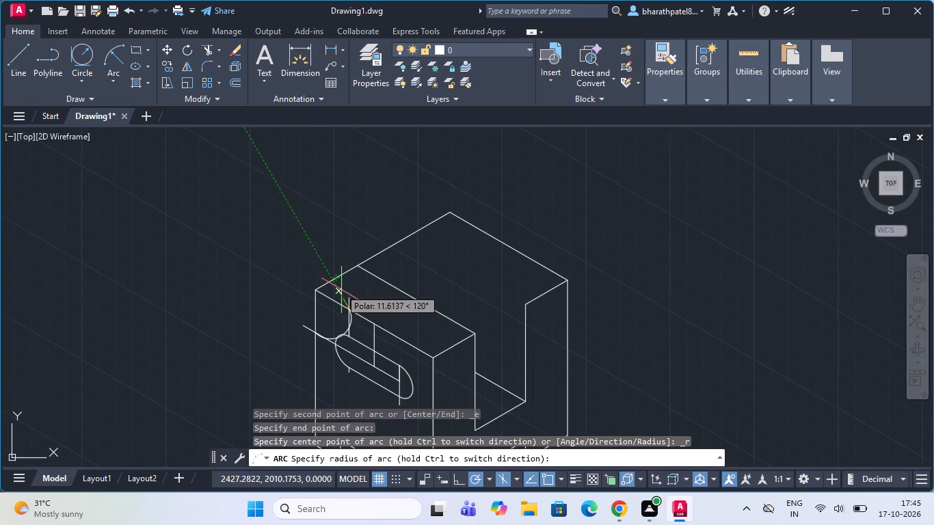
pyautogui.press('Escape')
# Draw a radius 20 Start, End, Radius arc between the construction lines' crossings with the face's top edge and outer vertical edge.
pyautogui.click(120, 47)
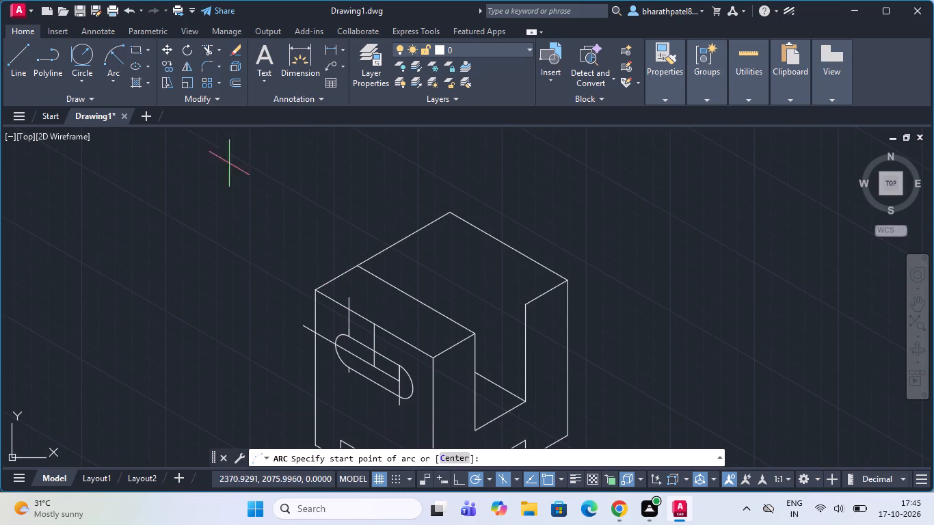
pyautogui.scroll(2, 279, 336)
pyautogui.click(453, 271)
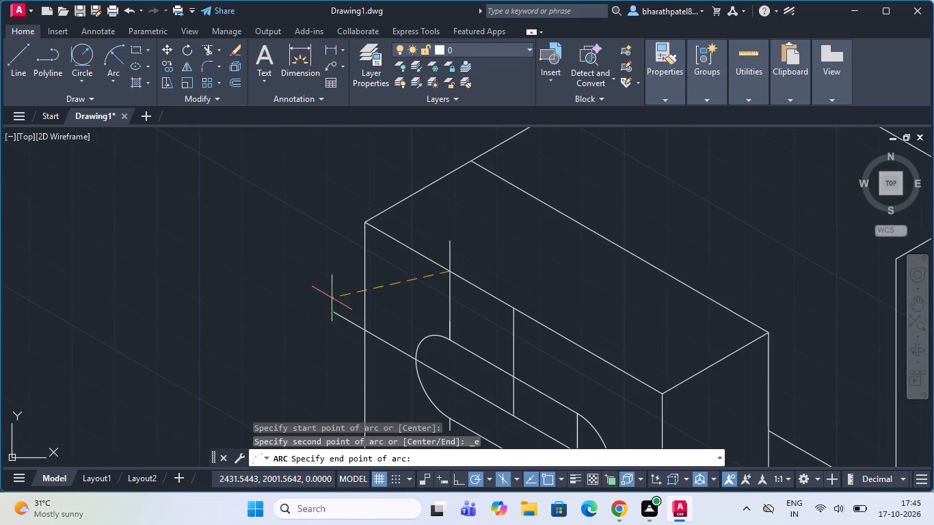
pyautogui.click(366, 330)
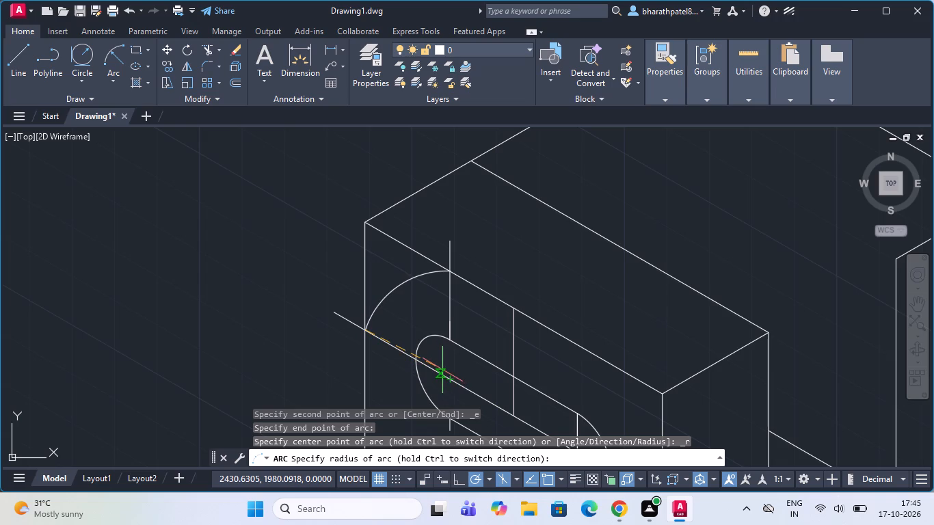
pyautogui.press('2')
pyautogui.press('0')
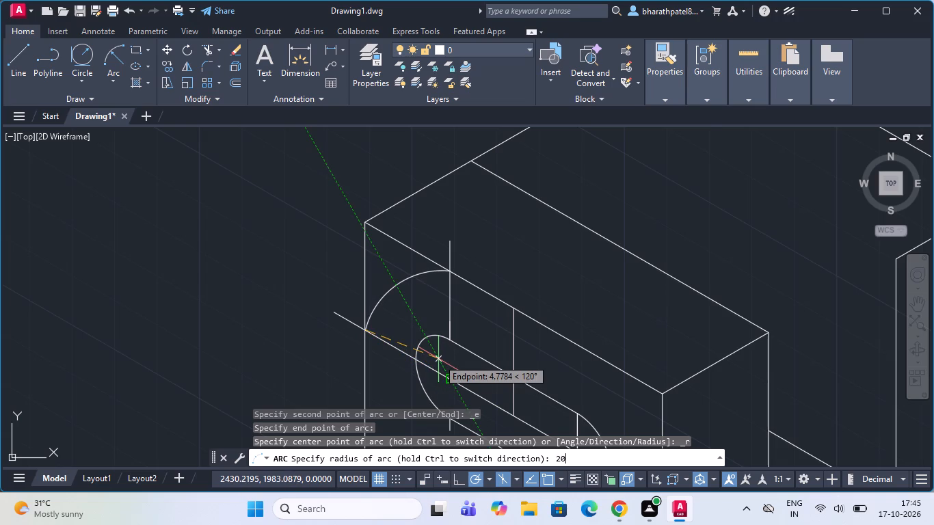
pyautogui.press('Return')
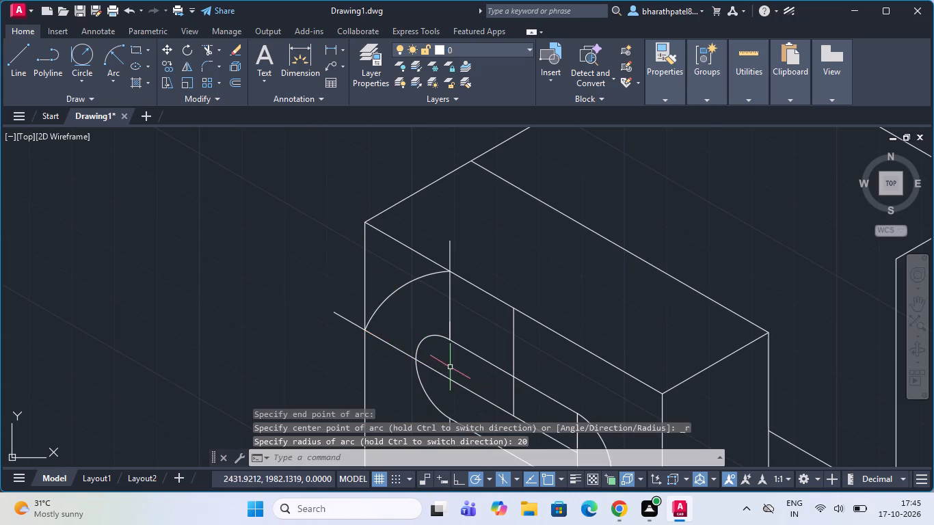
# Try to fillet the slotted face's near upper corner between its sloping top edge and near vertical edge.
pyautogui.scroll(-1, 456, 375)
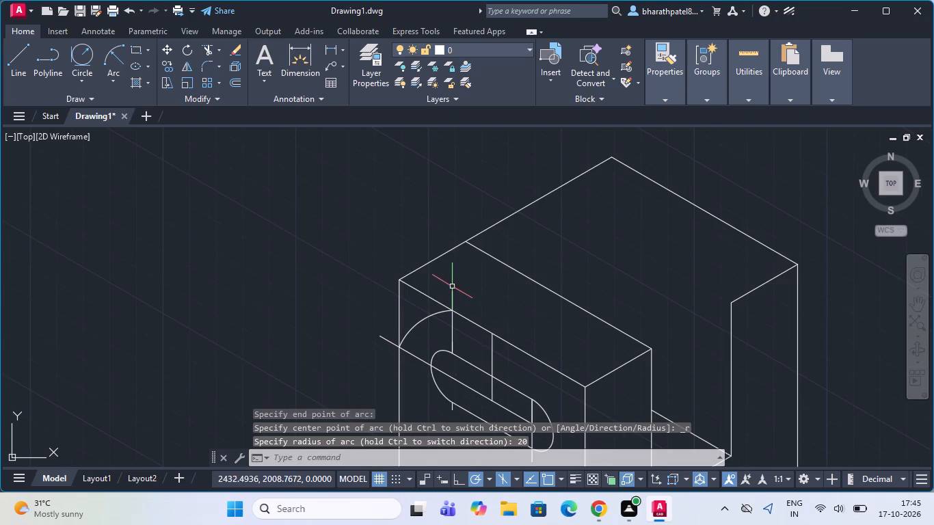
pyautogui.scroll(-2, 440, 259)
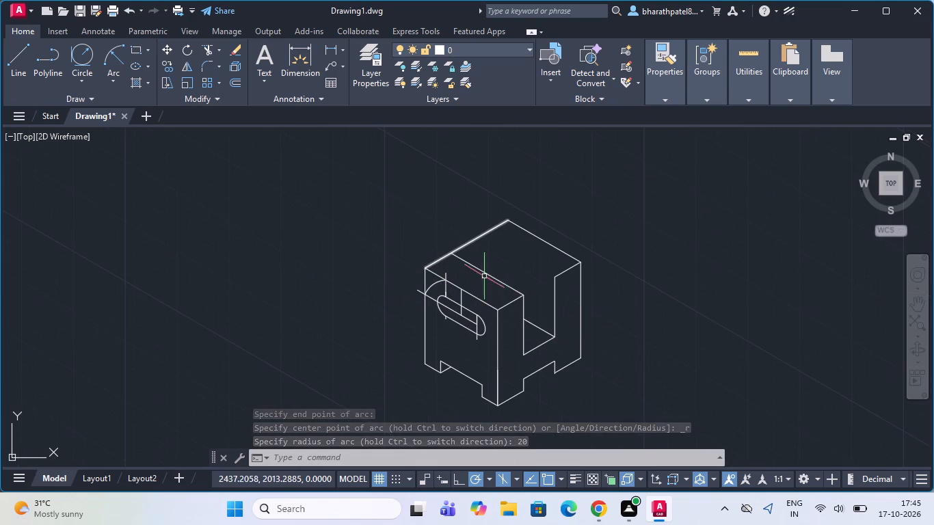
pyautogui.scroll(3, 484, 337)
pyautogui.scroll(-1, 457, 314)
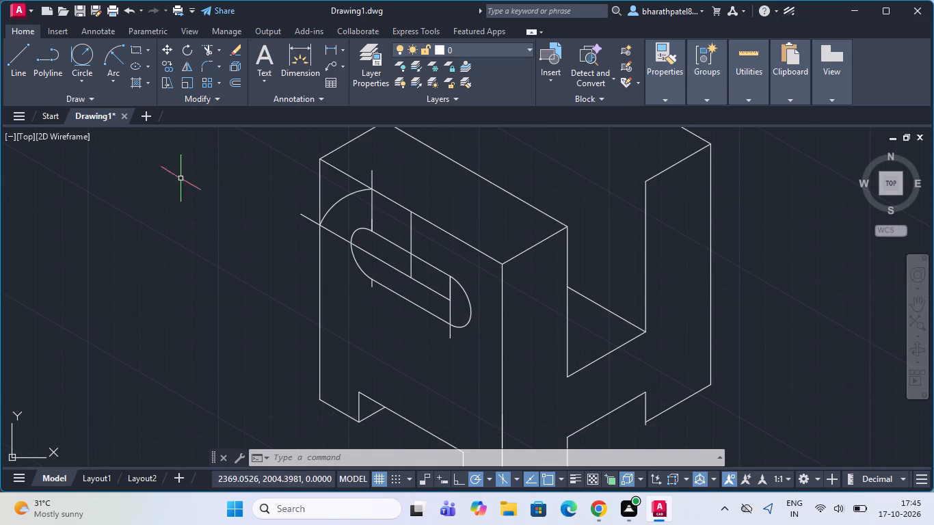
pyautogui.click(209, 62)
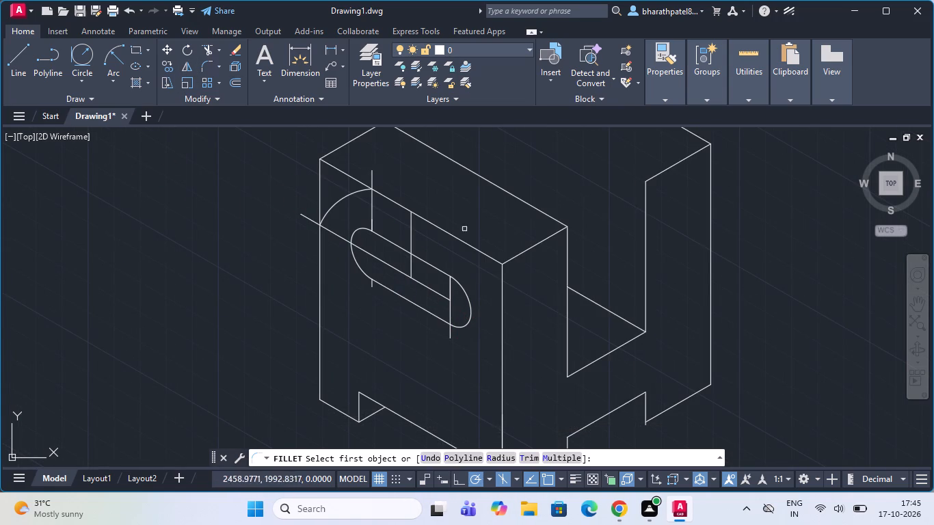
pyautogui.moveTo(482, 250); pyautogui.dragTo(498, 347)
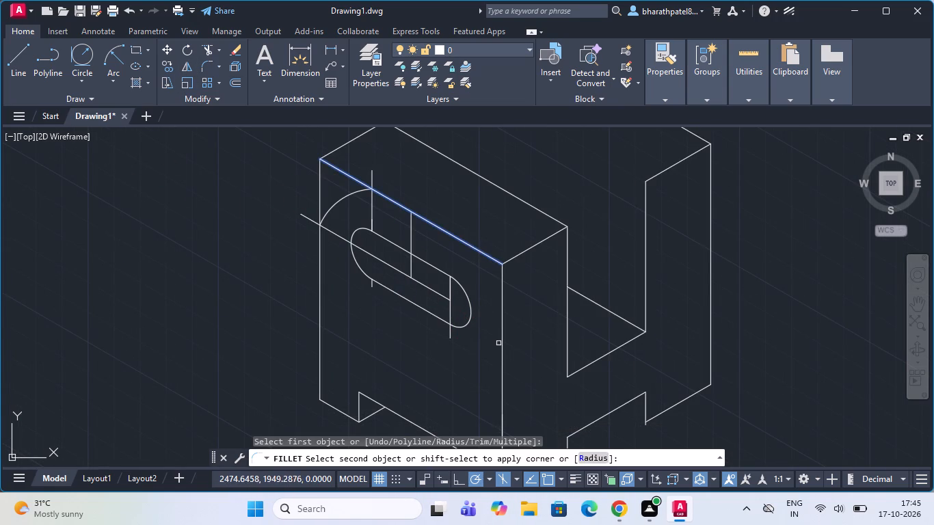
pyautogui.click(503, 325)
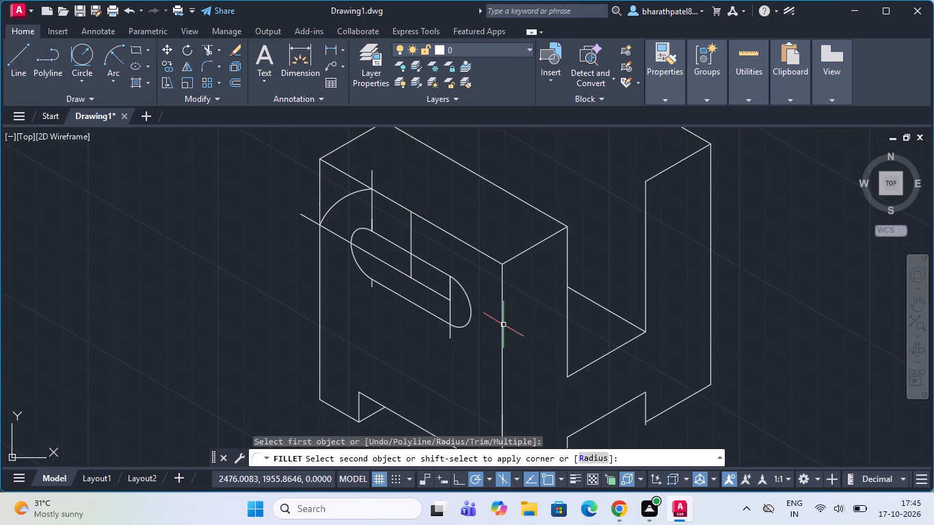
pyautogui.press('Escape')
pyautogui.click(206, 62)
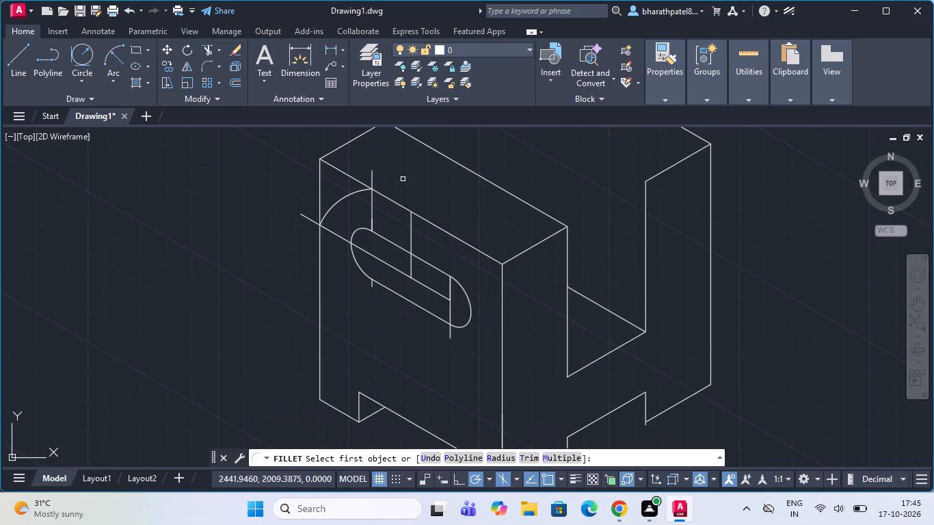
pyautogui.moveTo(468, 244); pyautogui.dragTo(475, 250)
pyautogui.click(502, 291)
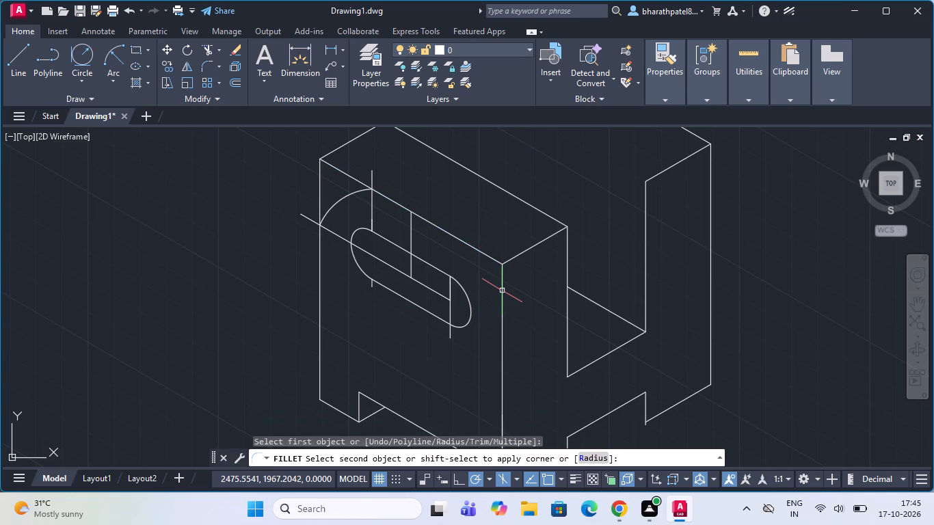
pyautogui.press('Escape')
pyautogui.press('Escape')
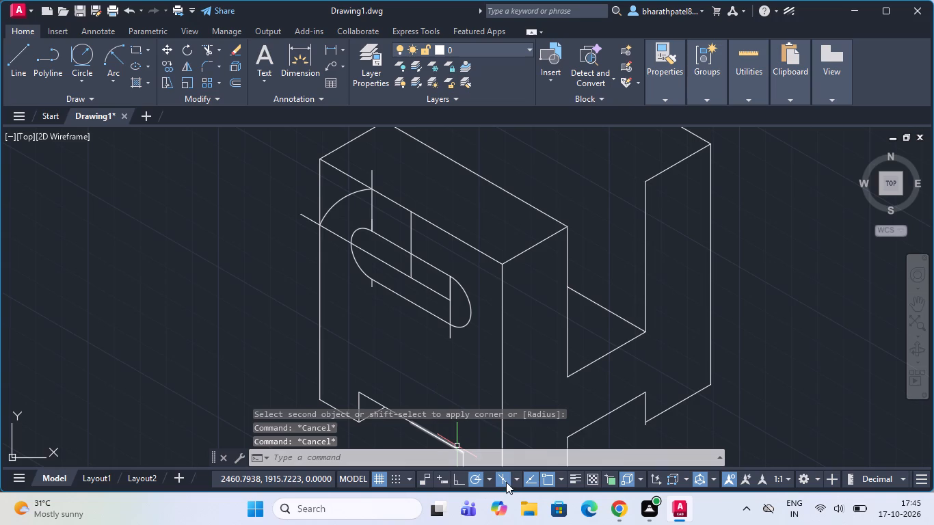
# With the isoplane set to Top, fillet the slotted face's near upper corner, between its top edge and near vertical edge, at radius 20.
pyautogui.click(516, 477)
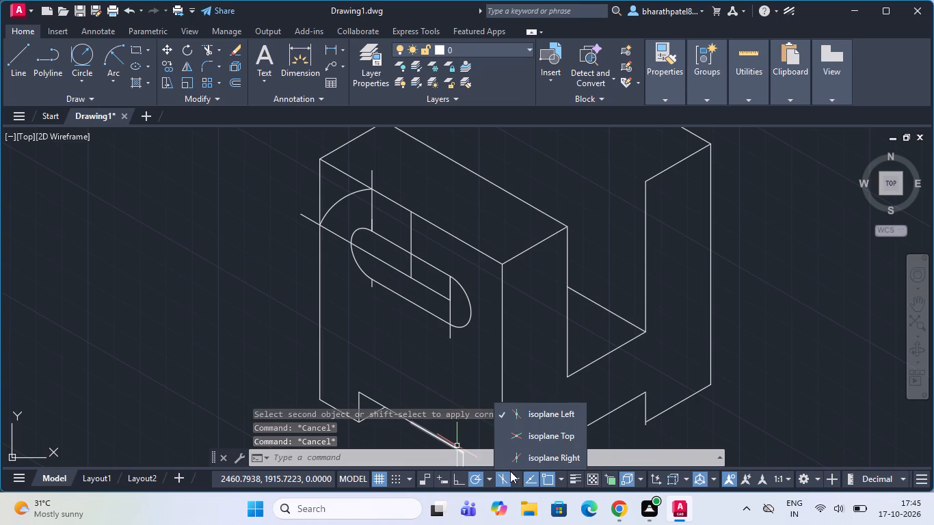
pyautogui.click(519, 437)
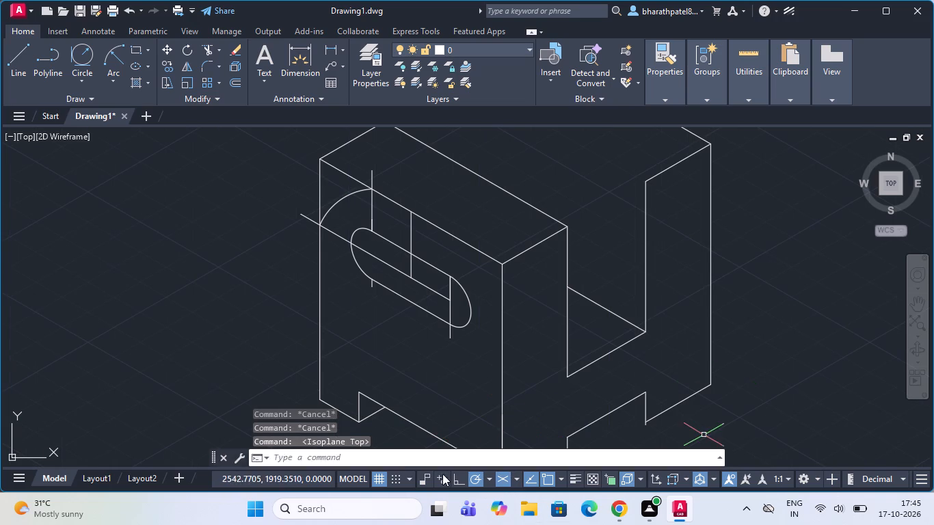
pyautogui.click(206, 65)
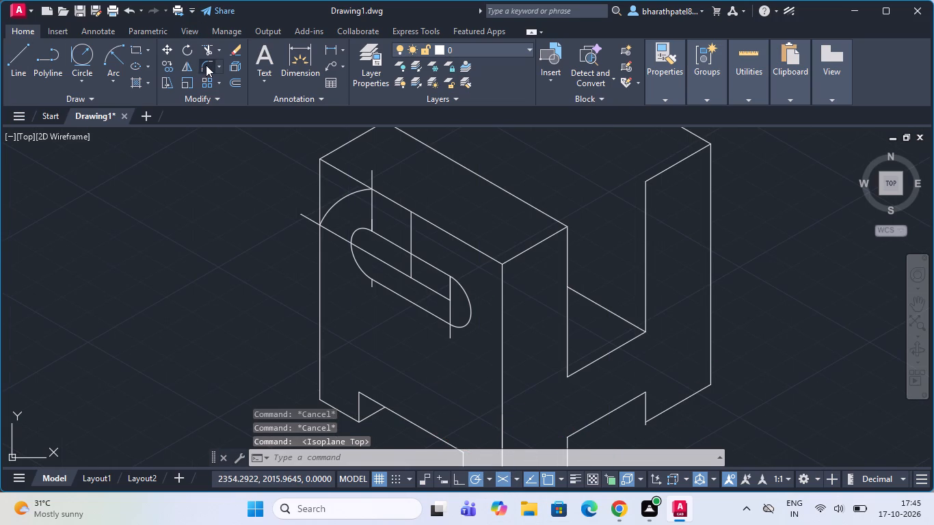
pyautogui.click(494, 459)
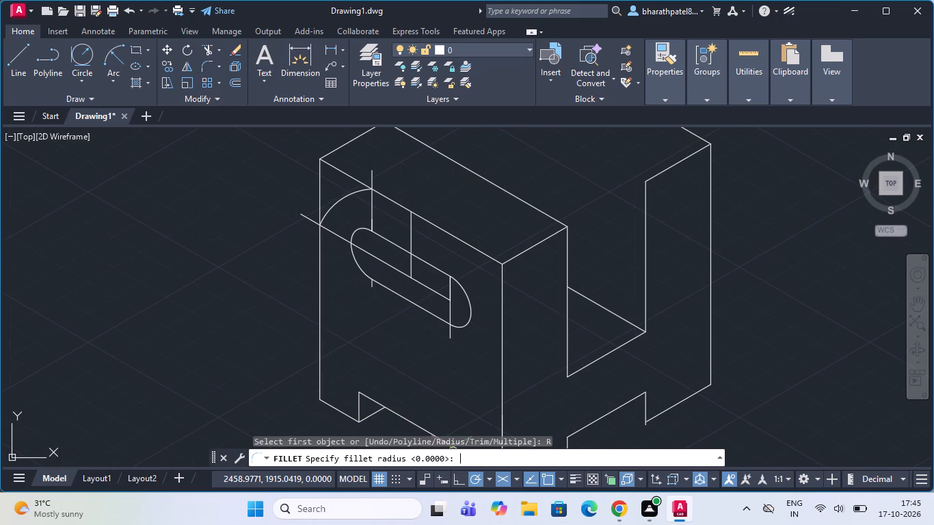
pyautogui.press('2')
pyautogui.press('0')
pyautogui.press('Return')
pyautogui.click(477, 250)
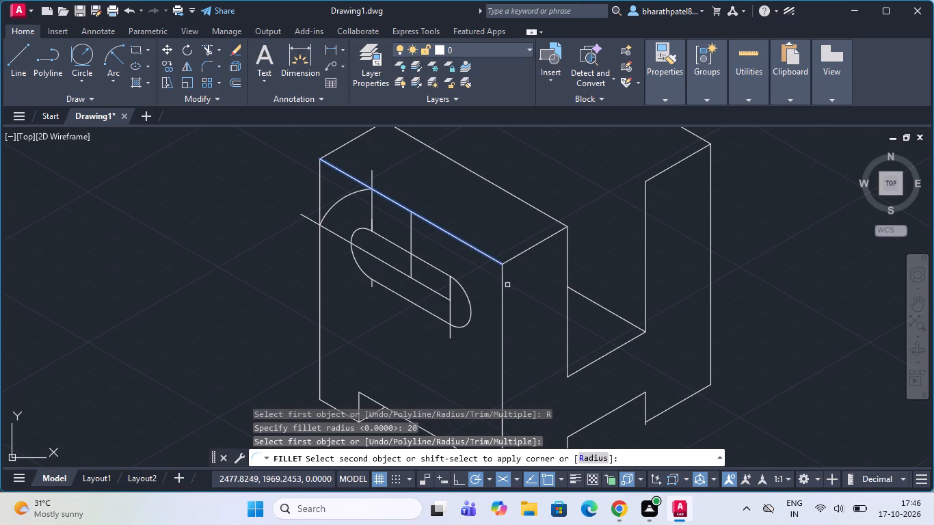
pyautogui.click(502, 293)
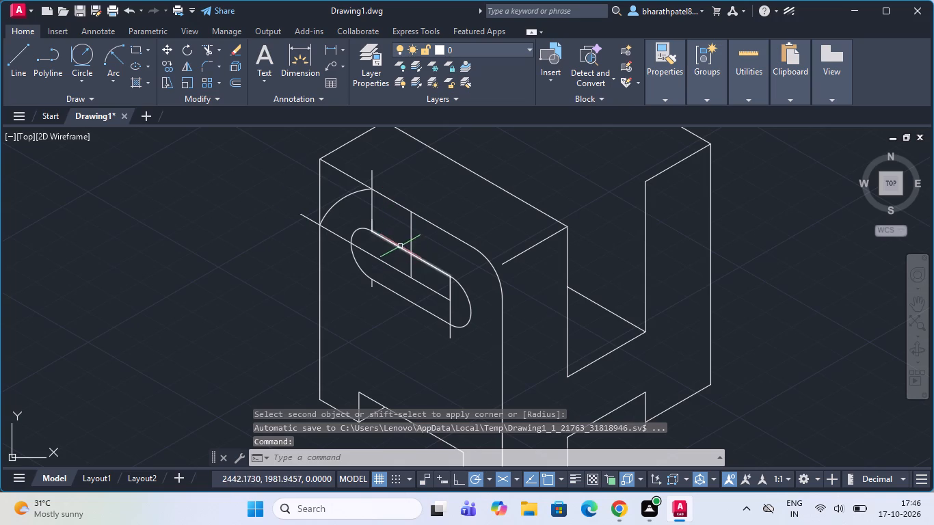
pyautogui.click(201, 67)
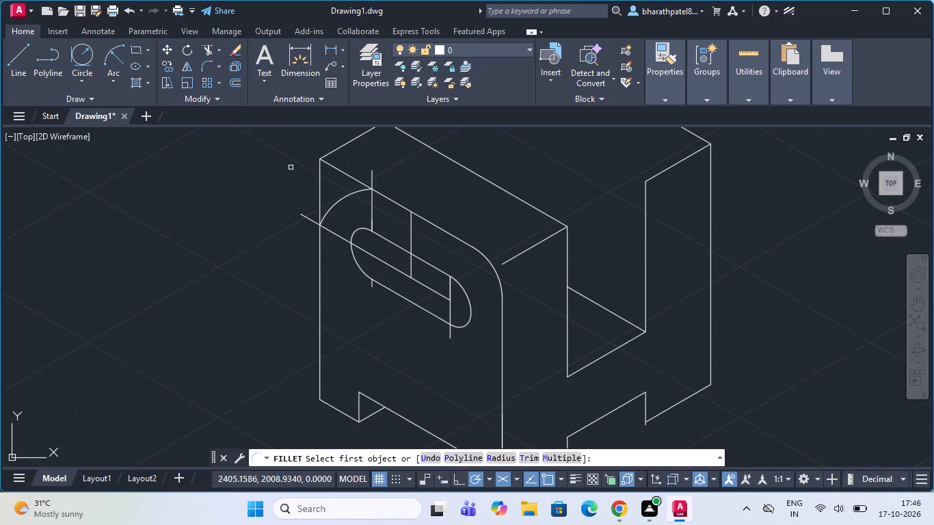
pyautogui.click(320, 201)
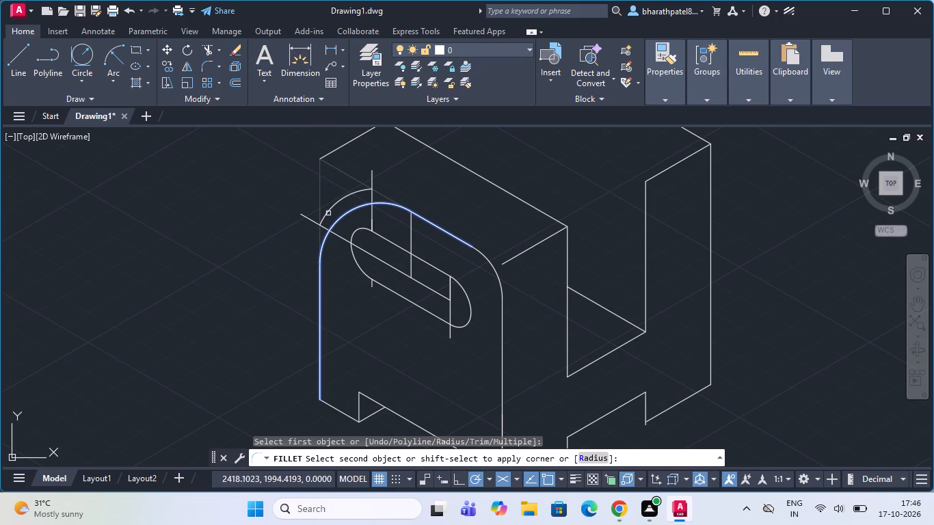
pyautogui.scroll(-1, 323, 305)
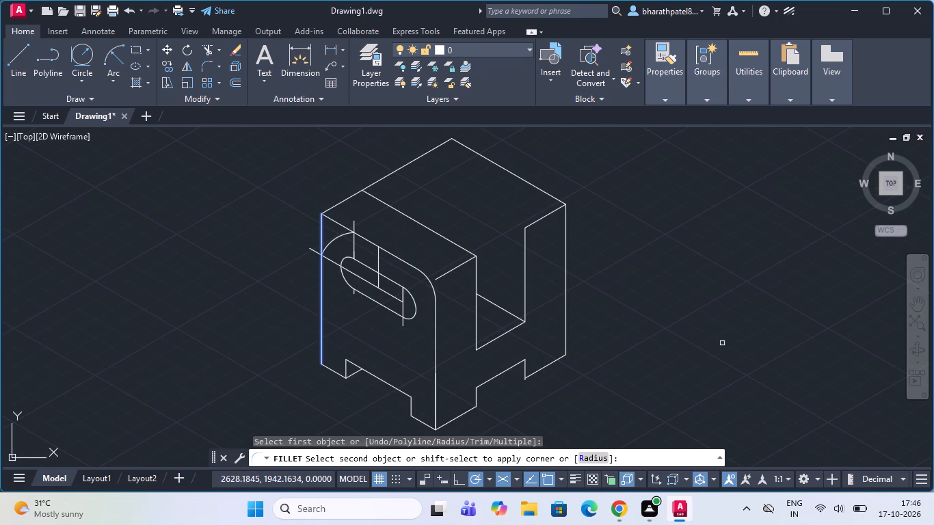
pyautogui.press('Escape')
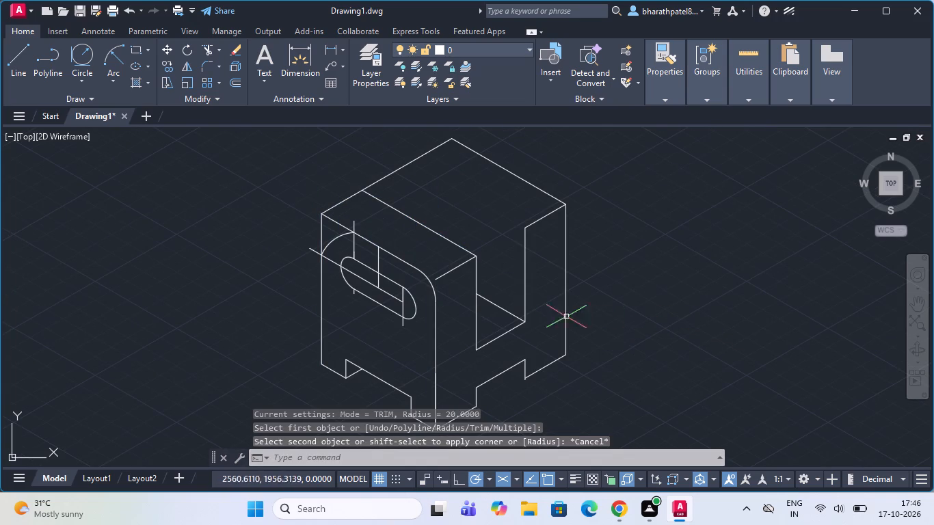
# Fillet the matching upper corner behind it, between the upright's inner top edge and the recess's vertical edge, at radius 20.
pyautogui.scroll(2, 429, 217)
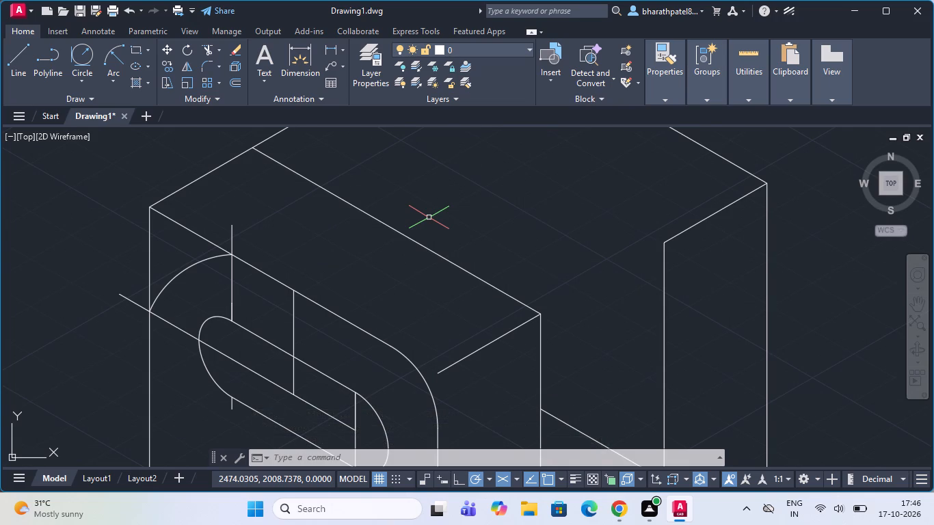
pyautogui.scroll(-2, 423, 235)
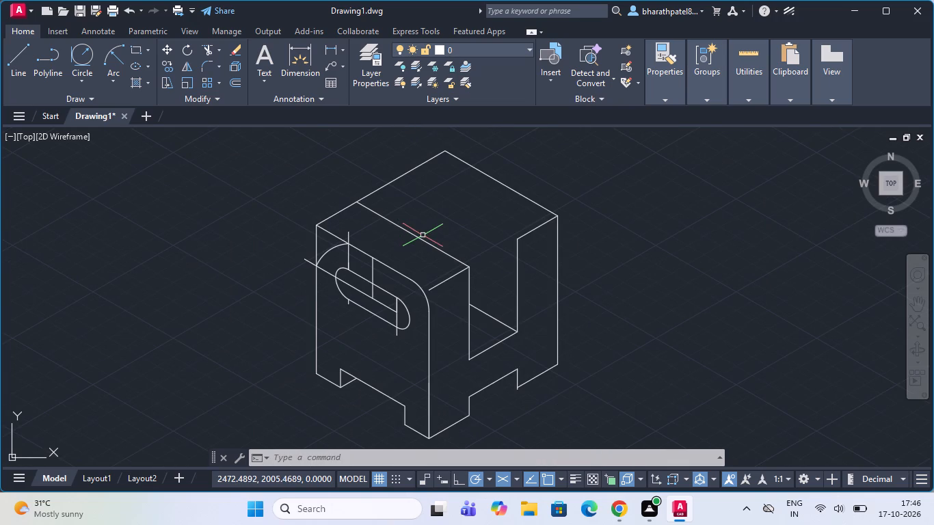
pyautogui.click(204, 63)
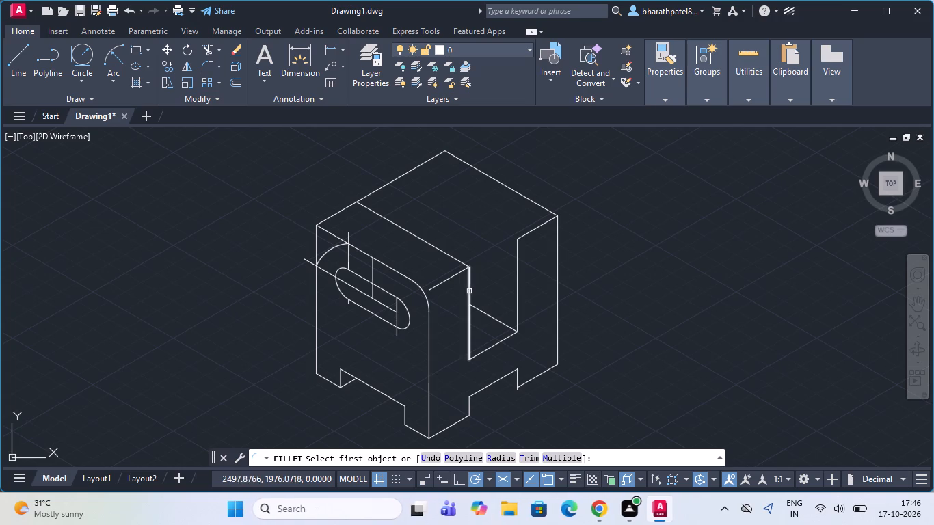
pyautogui.click(472, 298)
pyautogui.click(468, 299)
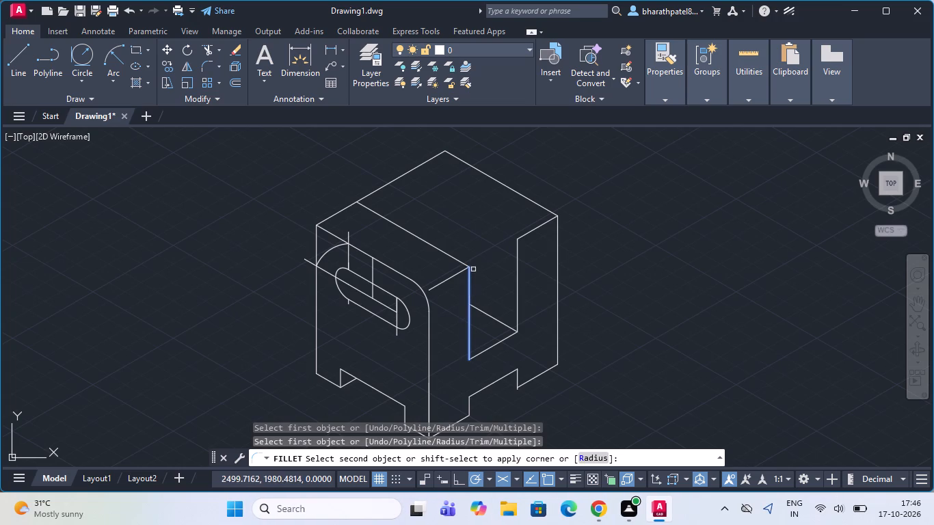
pyautogui.click(451, 255)
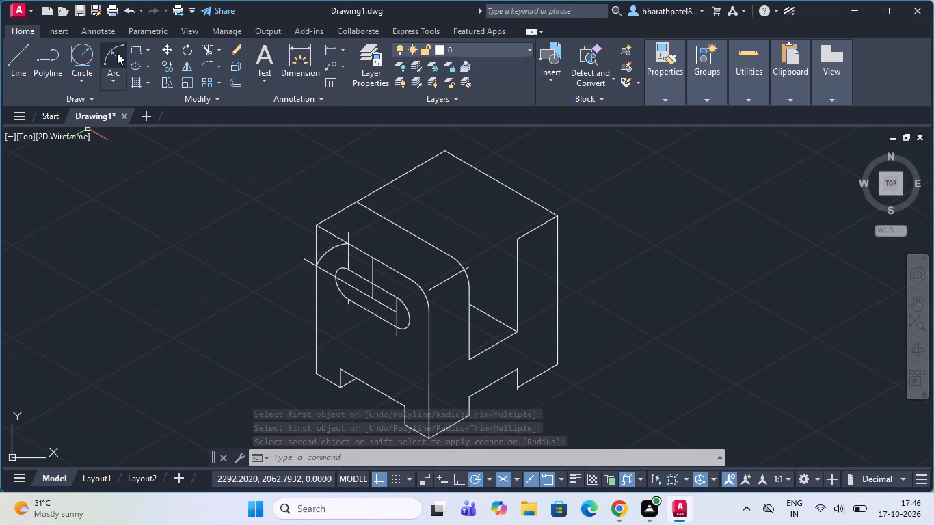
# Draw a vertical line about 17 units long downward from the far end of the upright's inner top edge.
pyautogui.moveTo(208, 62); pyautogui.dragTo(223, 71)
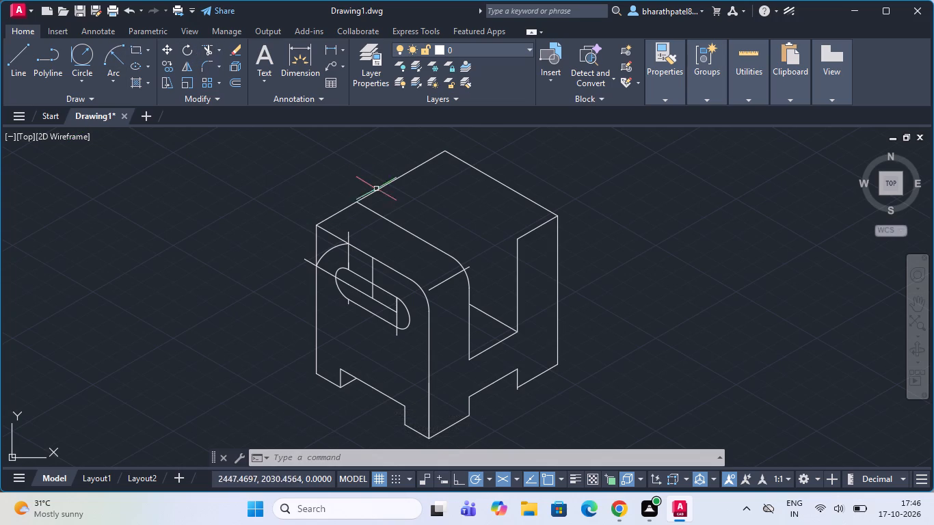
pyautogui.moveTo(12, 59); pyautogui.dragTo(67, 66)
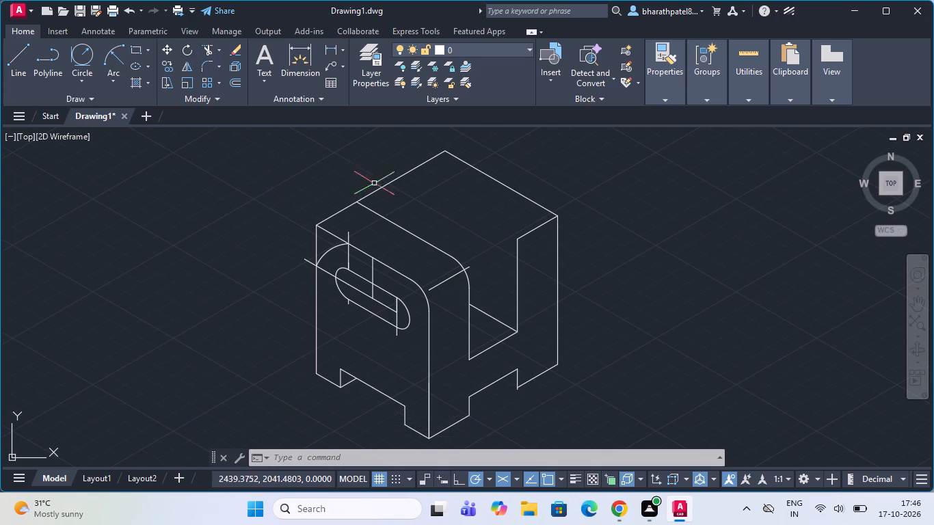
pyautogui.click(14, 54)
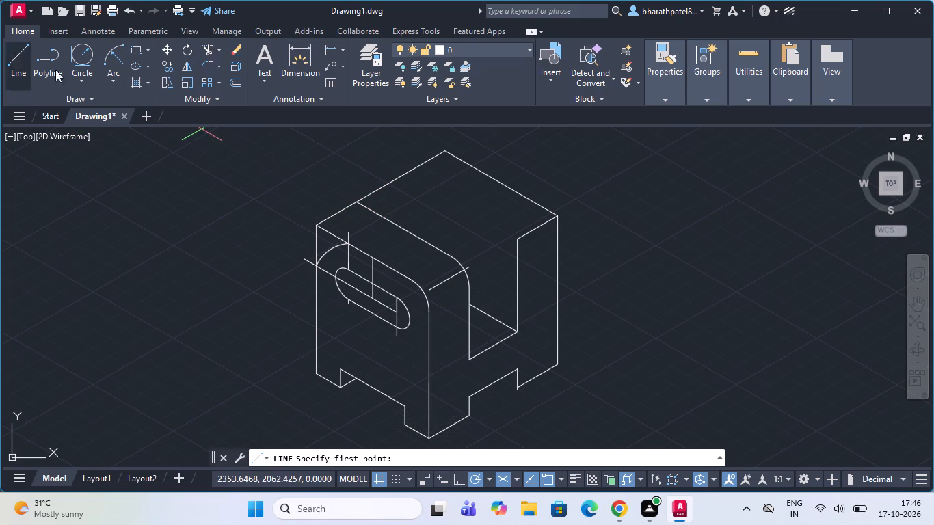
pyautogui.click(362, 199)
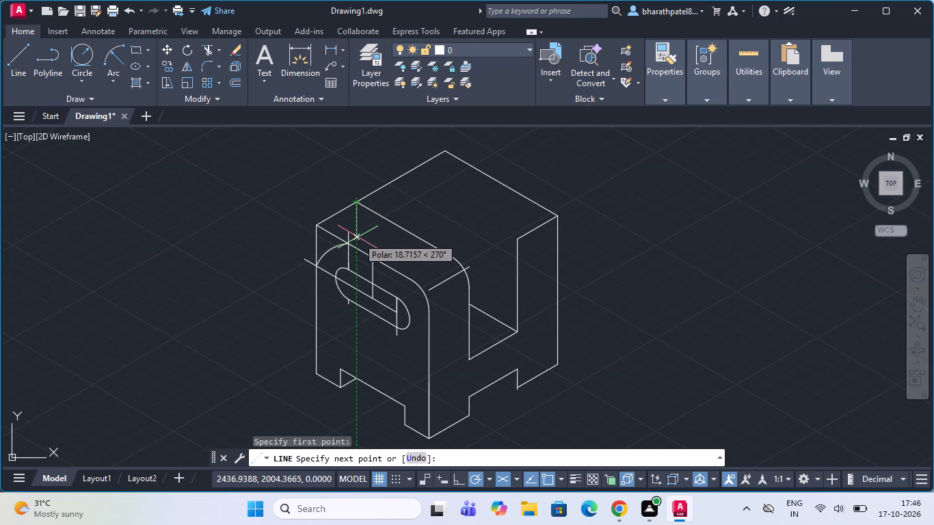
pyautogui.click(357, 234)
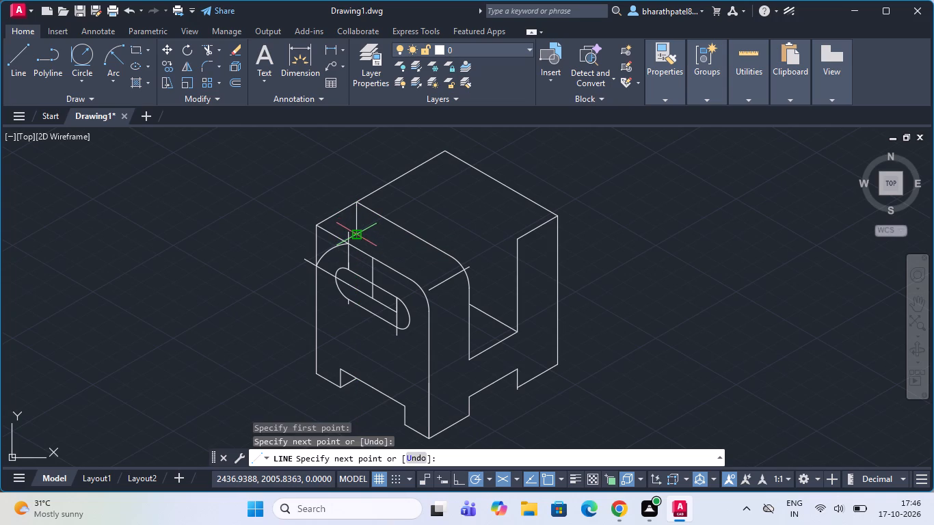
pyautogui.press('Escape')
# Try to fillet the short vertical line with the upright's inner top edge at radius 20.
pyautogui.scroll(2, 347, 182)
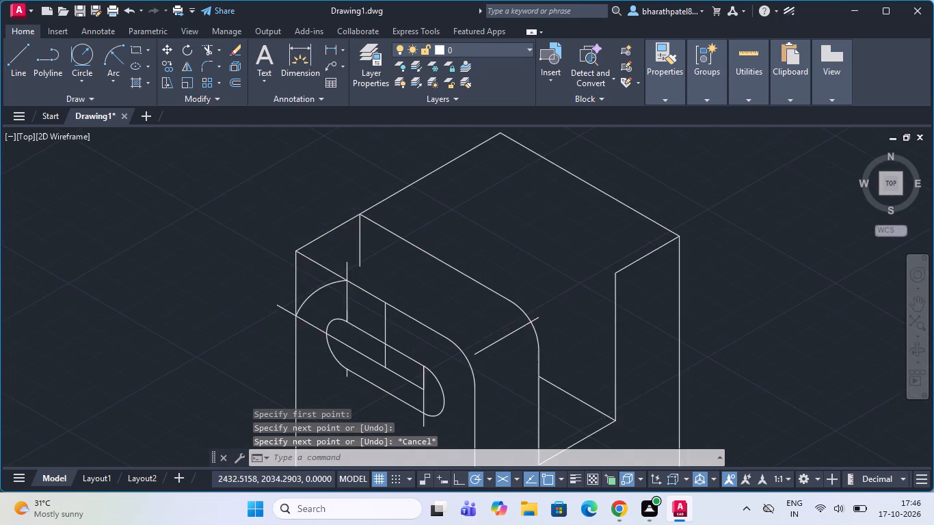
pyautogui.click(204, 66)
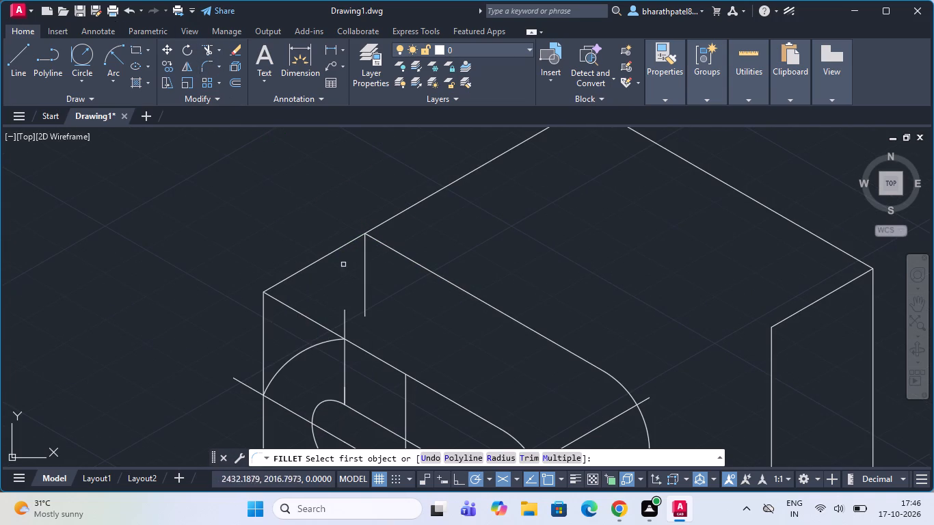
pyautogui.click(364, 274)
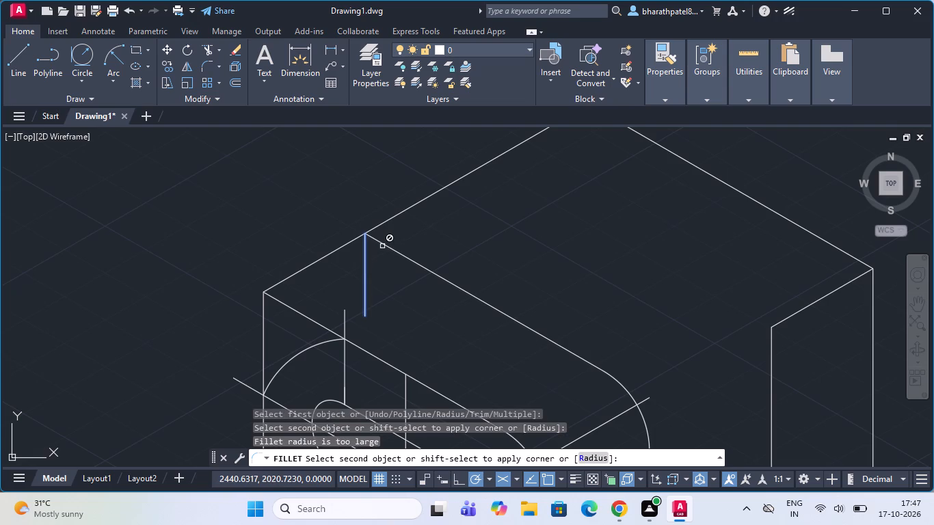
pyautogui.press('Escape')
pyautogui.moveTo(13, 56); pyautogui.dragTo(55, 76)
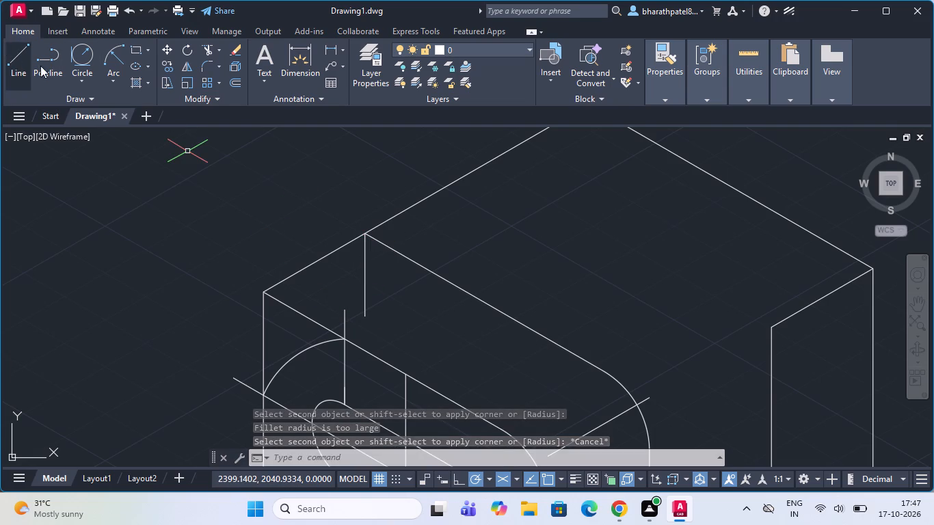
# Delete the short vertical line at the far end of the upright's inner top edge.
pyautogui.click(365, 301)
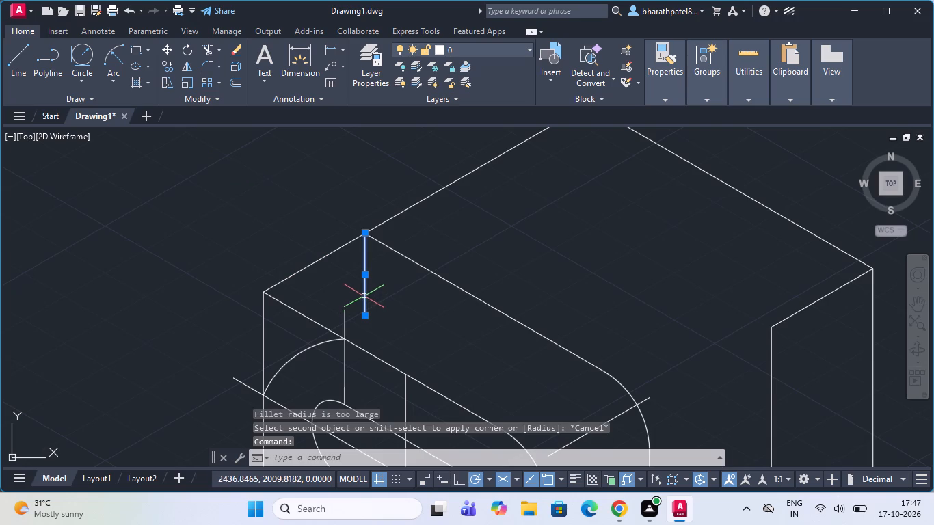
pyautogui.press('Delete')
# Draw a vertical line about 35 units long downward from the far end of the upright's inner top edge.
pyautogui.moveTo(20, 46); pyautogui.dragTo(27, 57)
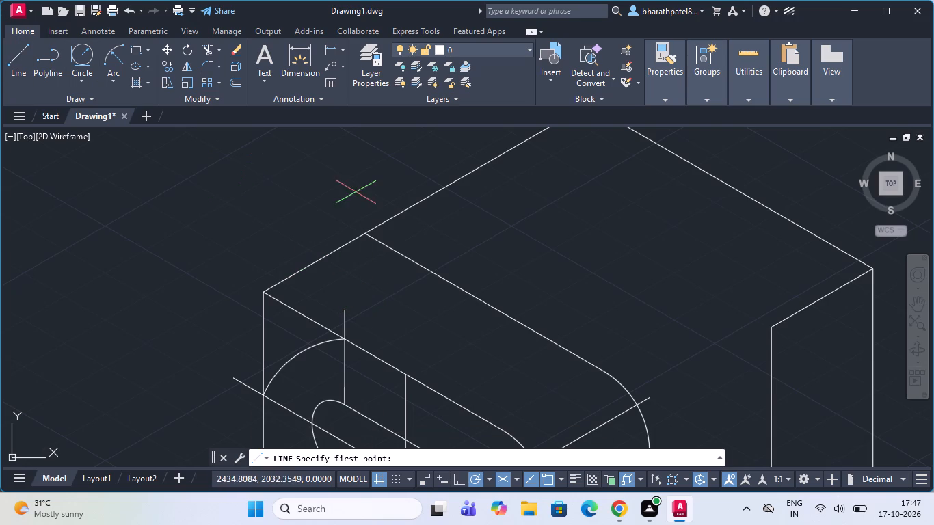
pyautogui.click(365, 232)
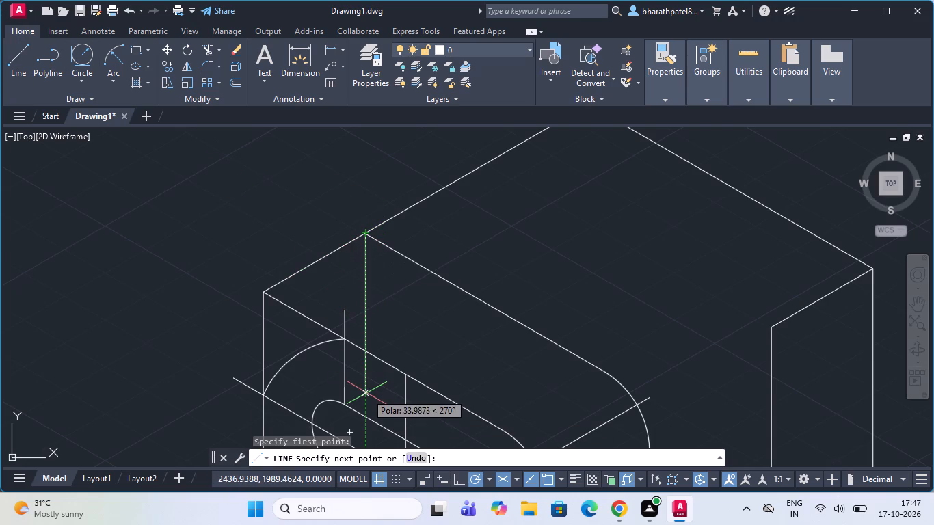
pyautogui.click(366, 401)
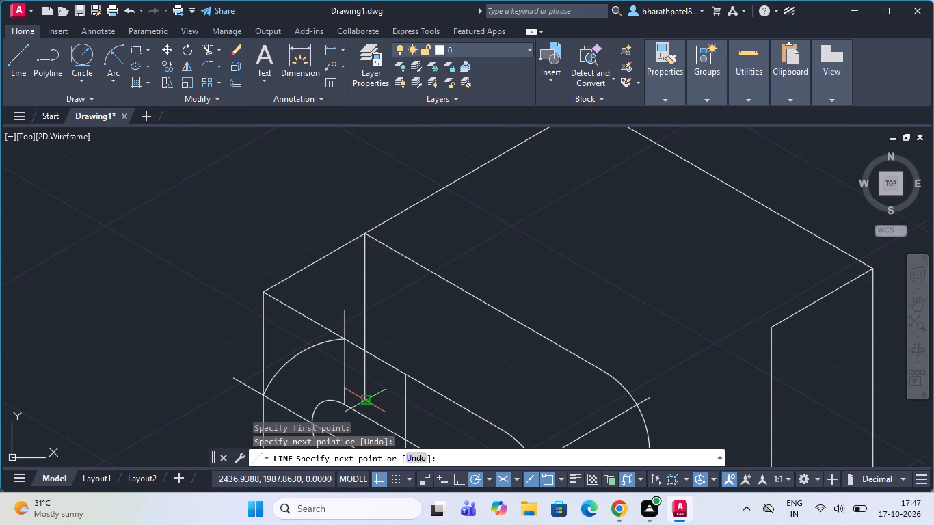
pyautogui.press('Escape')
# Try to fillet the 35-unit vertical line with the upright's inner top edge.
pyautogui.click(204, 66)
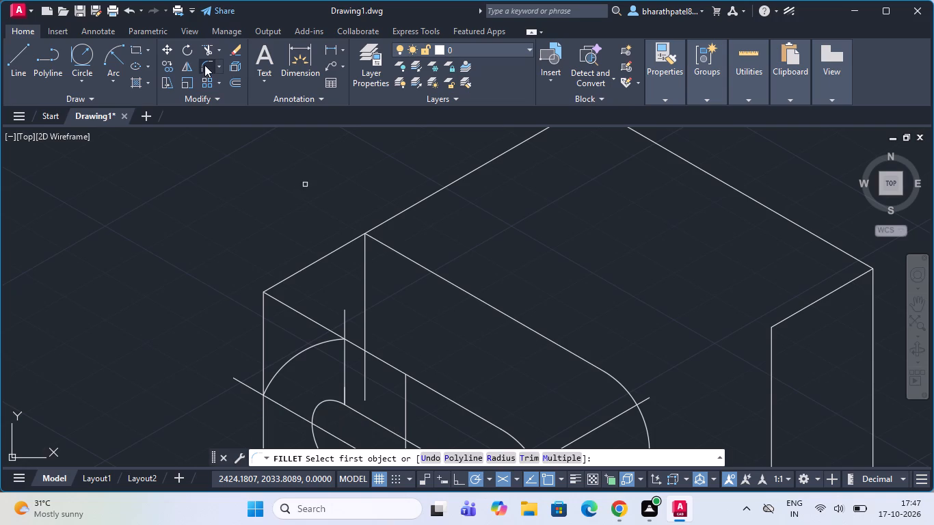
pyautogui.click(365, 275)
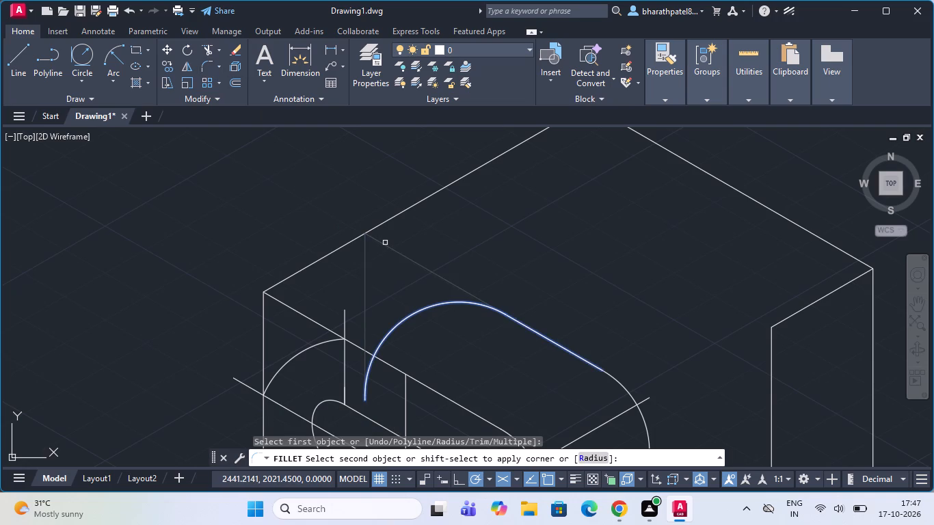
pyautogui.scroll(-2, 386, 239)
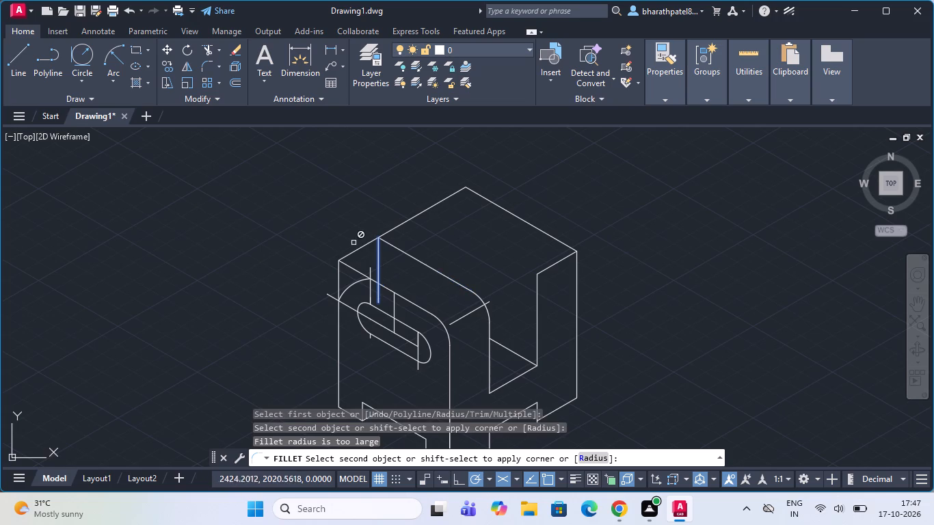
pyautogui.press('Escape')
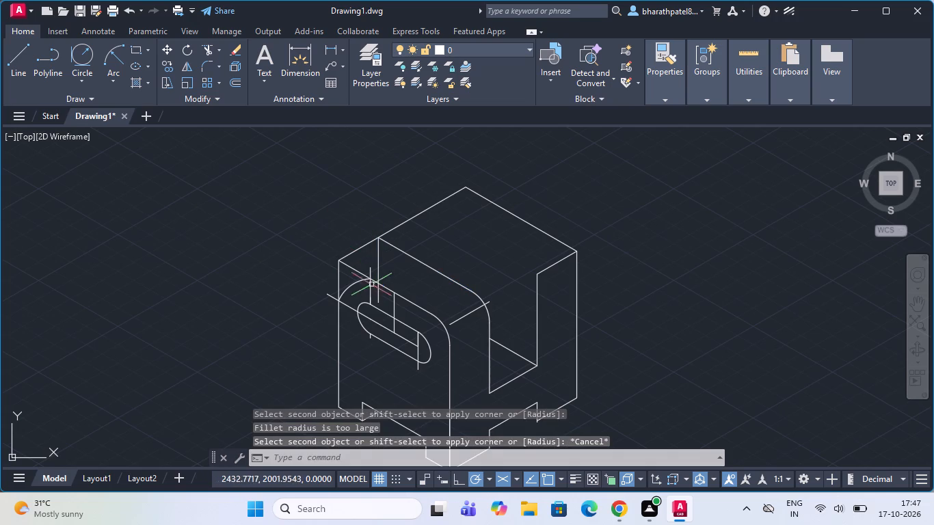
# Copy the front face's far corner arc from that face's top corner to the far end of the upright's inner top edge.
pyautogui.scroll(3, 342, 267)
pyautogui.scroll(-1, 342, 265)
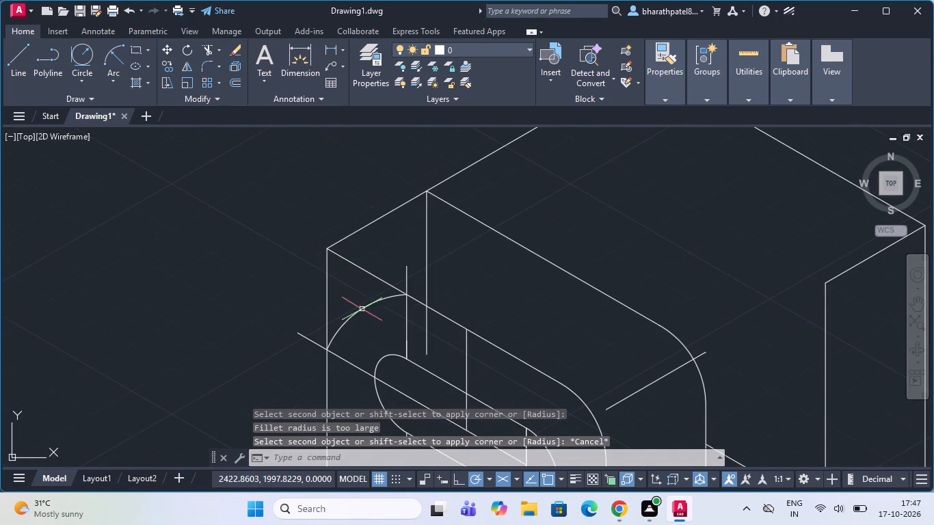
pyautogui.click(361, 307)
pyautogui.click(165, 67)
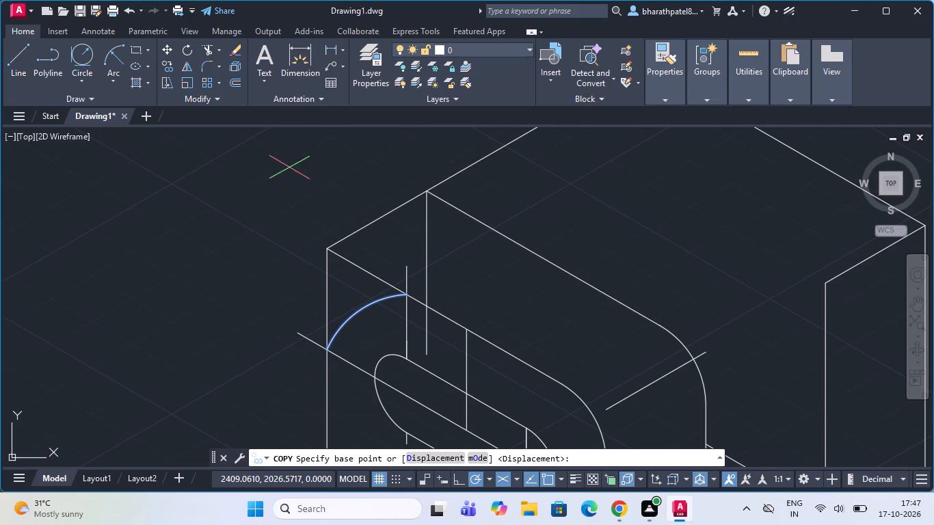
pyautogui.click(328, 250)
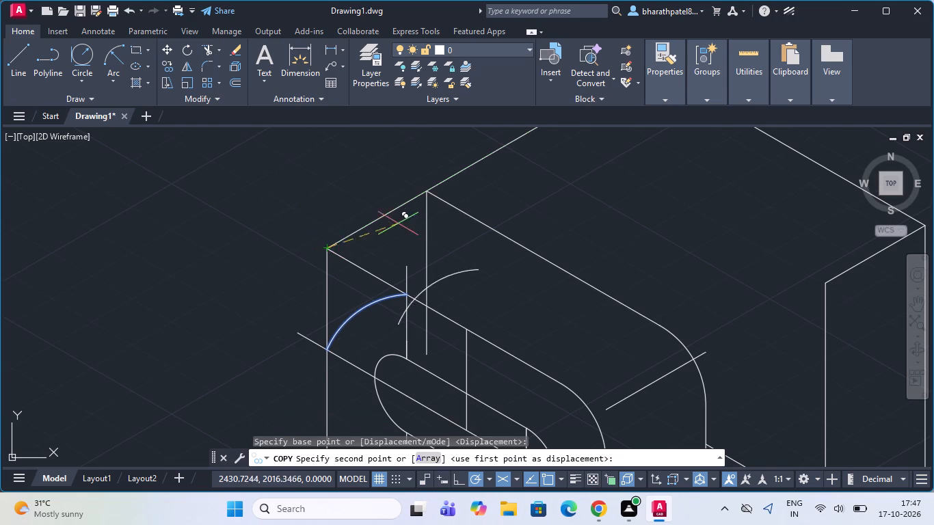
pyautogui.scroll(3, 424, 183)
pyautogui.click(420, 215)
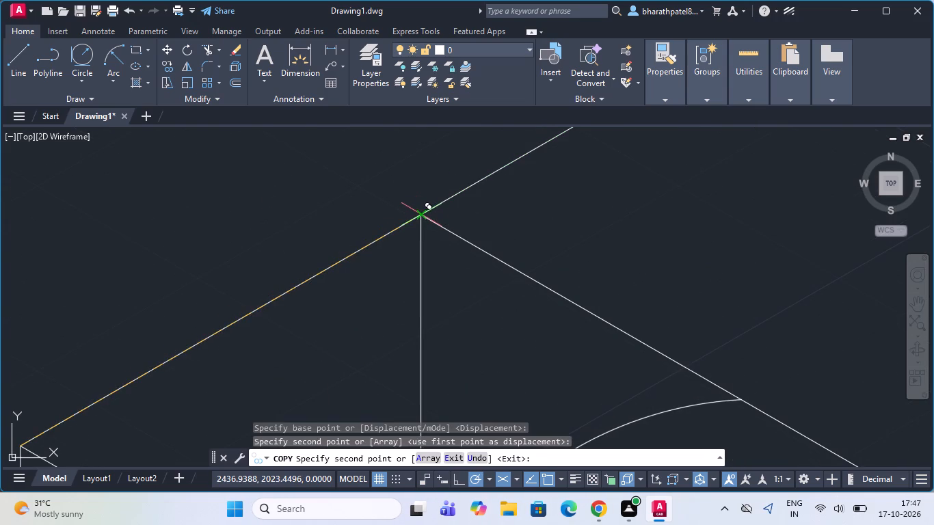
pyautogui.scroll(-3, 420, 215)
pyautogui.press('Escape')
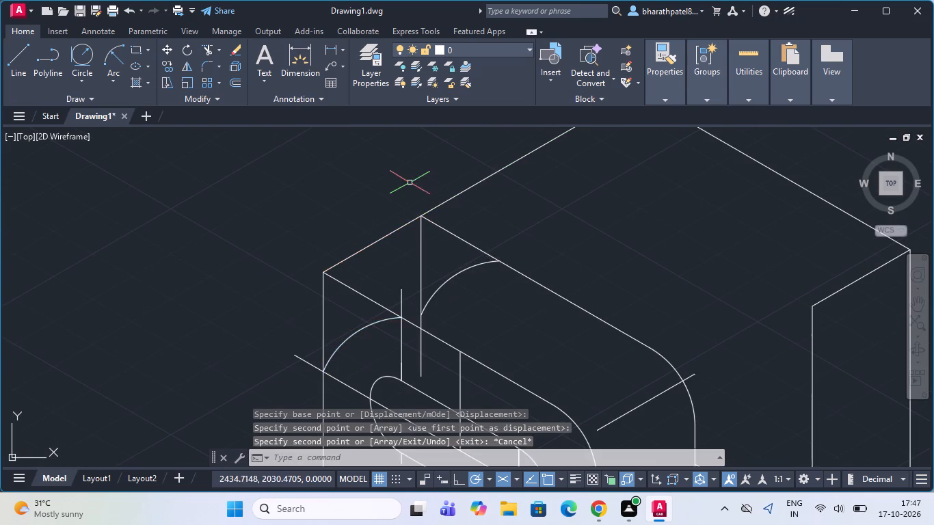
# Draw a line joining the upper end of the front corner arc to the upper end of the copied arc.
pyautogui.scroll(-2, 406, 189)
pyautogui.scroll(1, 412, 213)
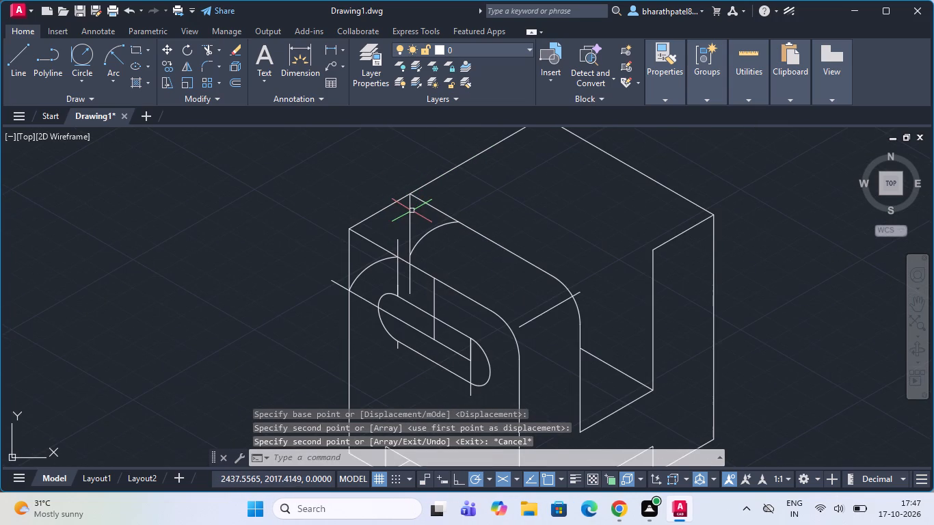
pyautogui.click(12, 57)
pyautogui.scroll(4, 419, 256)
pyautogui.click(252, 261)
pyautogui.scroll(-2, 256, 263)
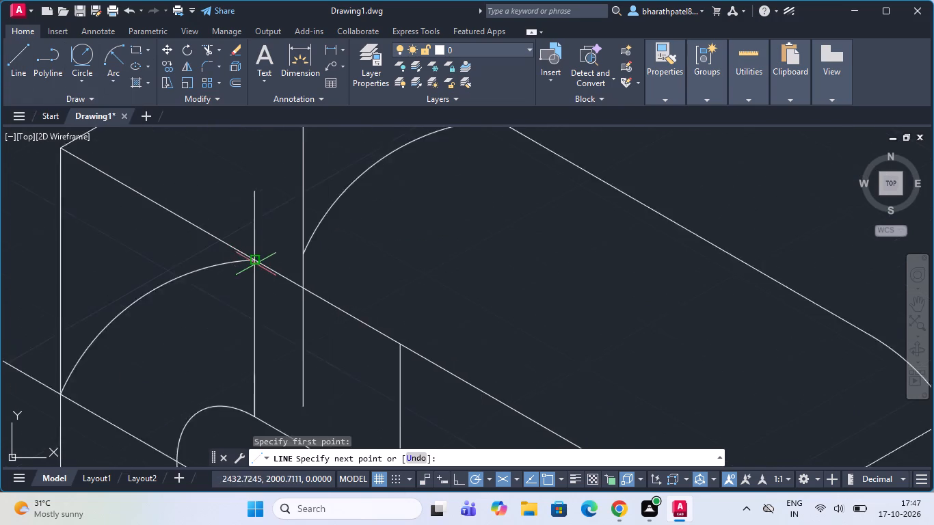
pyautogui.scroll(-3, 256, 264)
pyautogui.scroll(2, 301, 215)
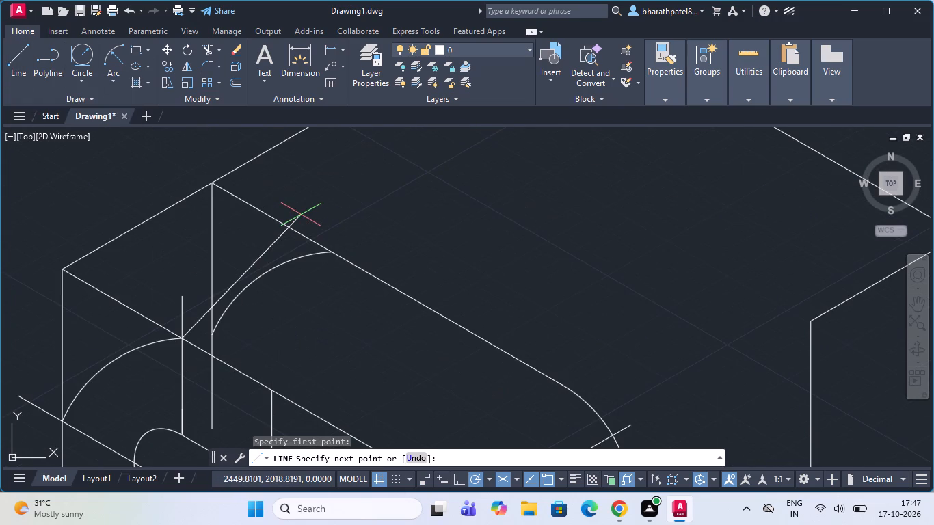
pyautogui.scroll(3, 308, 247)
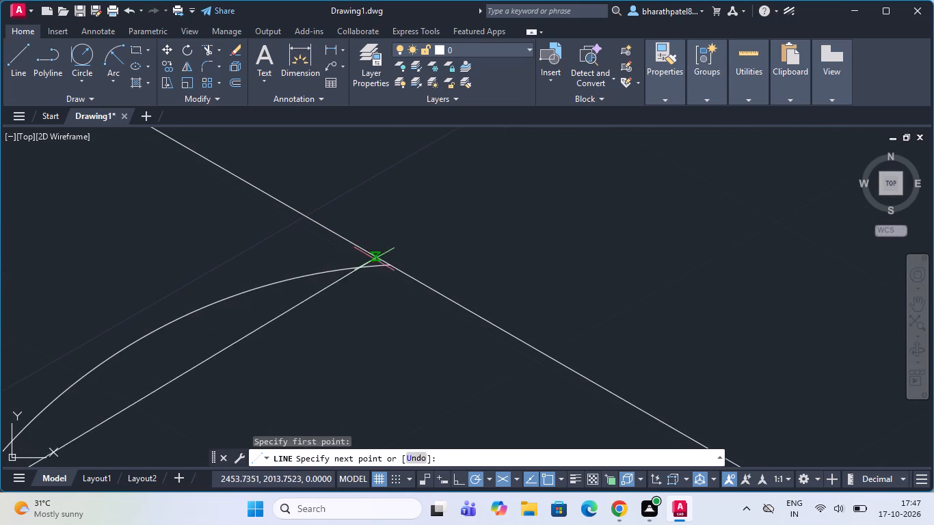
pyautogui.click(388, 266)
pyautogui.scroll(-4, 389, 258)
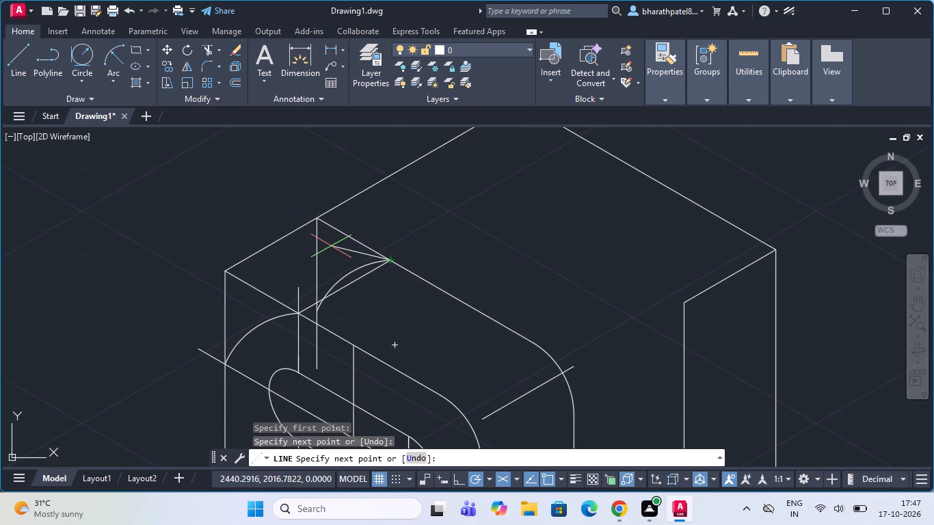
pyautogui.press('Escape')
# Trim away the slanted top edge between the two sharp far corners and the 35-unit vertical line below the inner one.
pyautogui.scroll(-2, 334, 246)
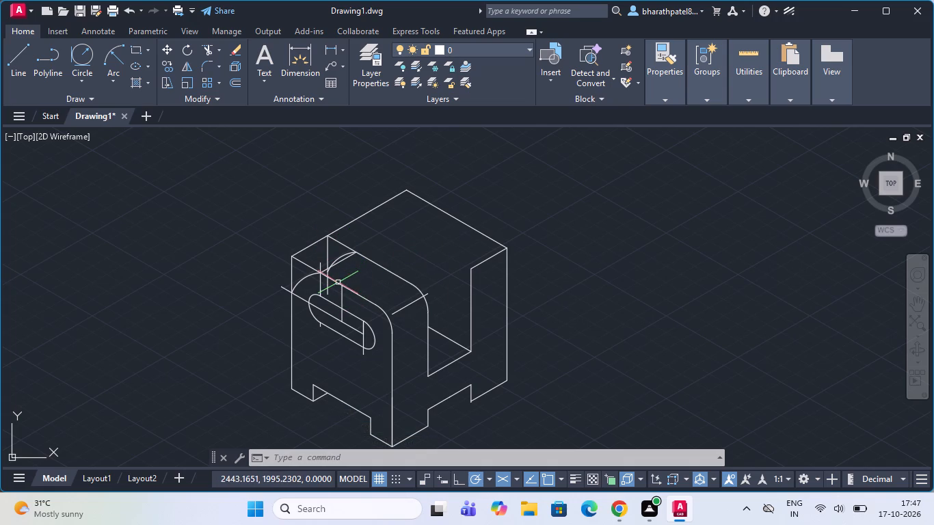
pyautogui.click(202, 44)
pyautogui.scroll(3, 317, 237)
pyautogui.moveTo(379, 283); pyautogui.dragTo(70, 244)
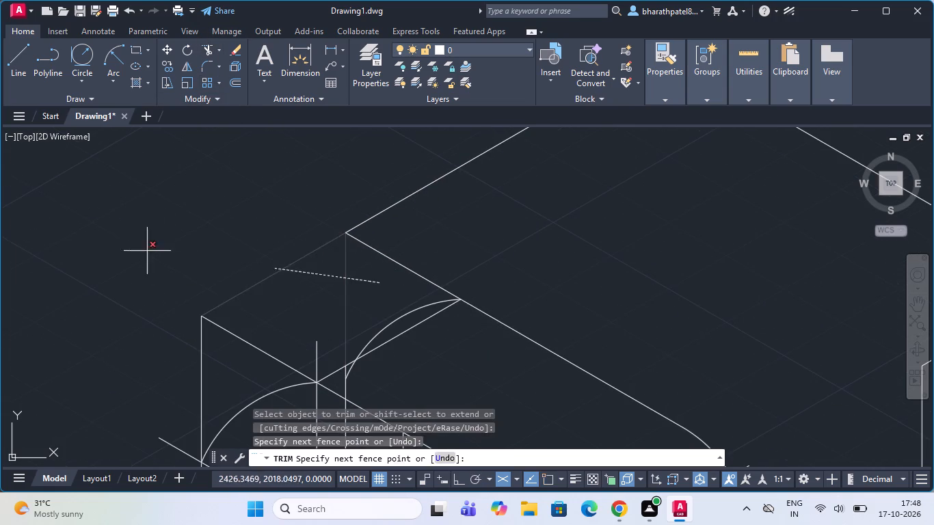
pyautogui.moveTo(70, 244); pyautogui.dragTo(51, 244)
pyautogui.scroll(-2, 273, 220)
pyautogui.scroll(4, 304, 307)
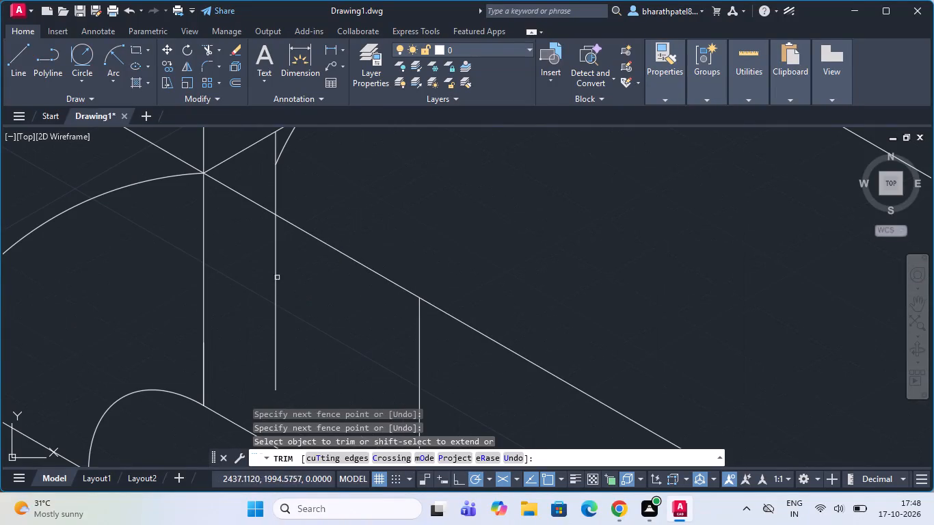
pyautogui.moveTo(256, 265); pyautogui.dragTo(291, 312)
pyautogui.moveTo(256, 175); pyautogui.dragTo(300, 144)
pyautogui.moveTo(265, 171); pyautogui.dragTo(293, 190)
# Trim the vertical stub above the front corner arc and the front face's sharp corner lines outside that arc.
pyautogui.scroll(-3, 295, 190)
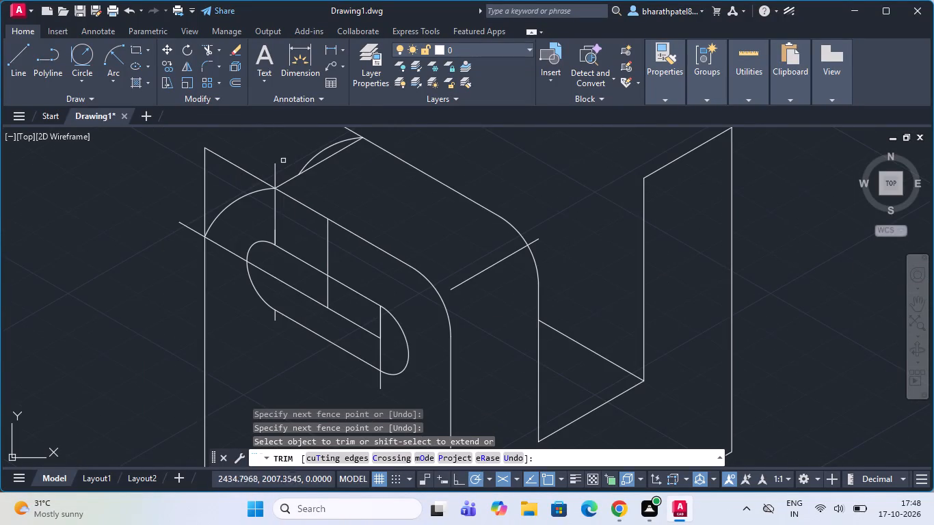
pyautogui.scroll(1, 282, 157)
pyautogui.click(270, 187)
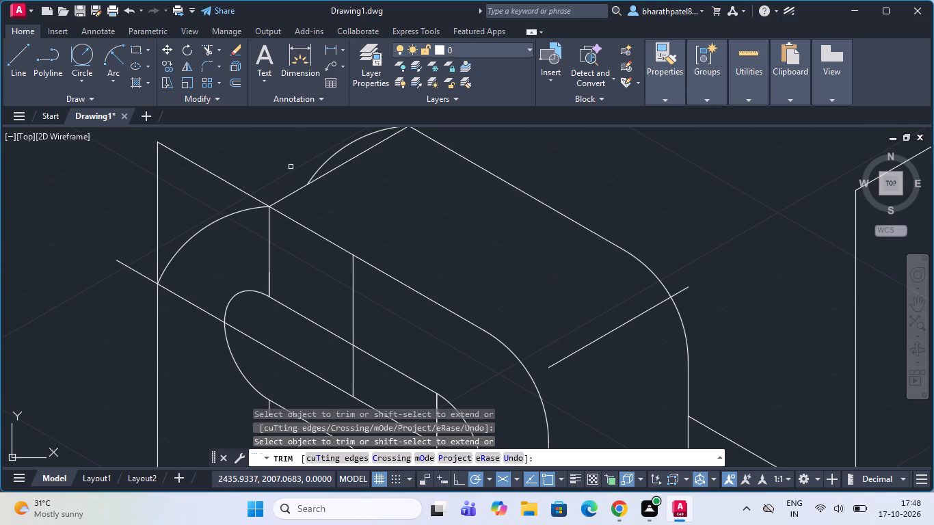
pyautogui.moveTo(235, 161); pyautogui.dragTo(78, 208)
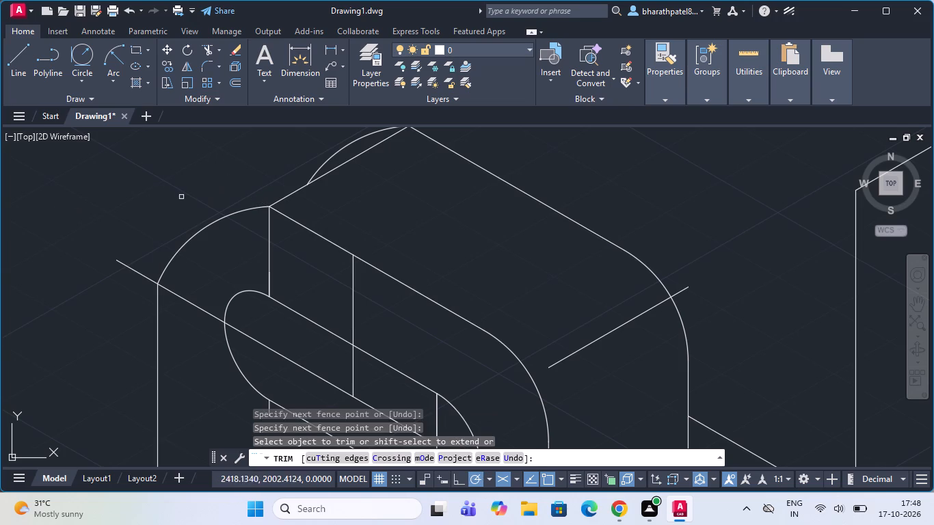
# Draw a slanted line from the midpoint of the front corner arc to the copied inner arc.
pyautogui.scroll(-2, 189, 200)
pyautogui.scroll(2, 204, 170)
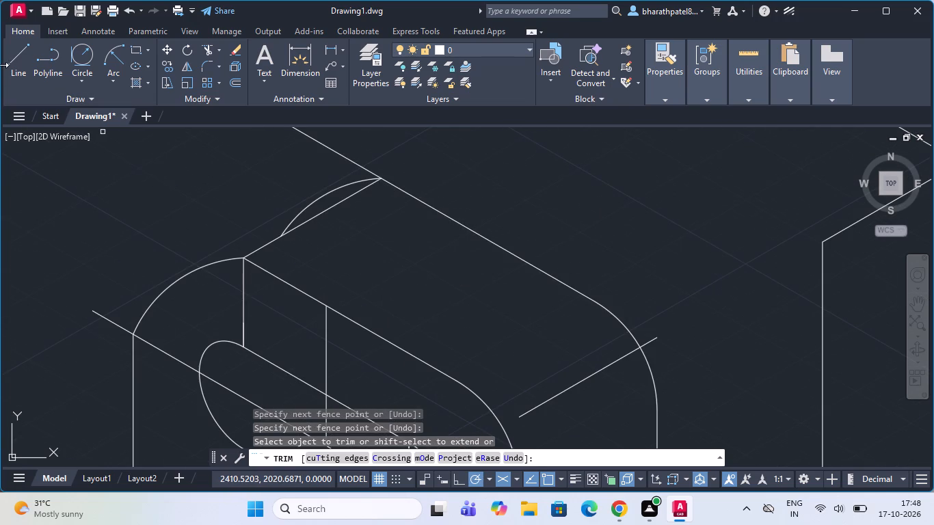
pyautogui.click(18, 59)
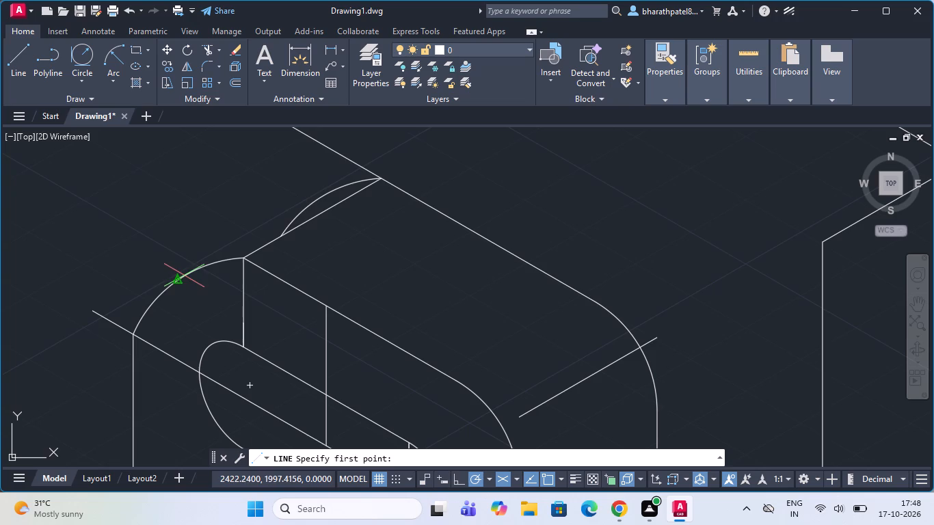
pyautogui.click(183, 275)
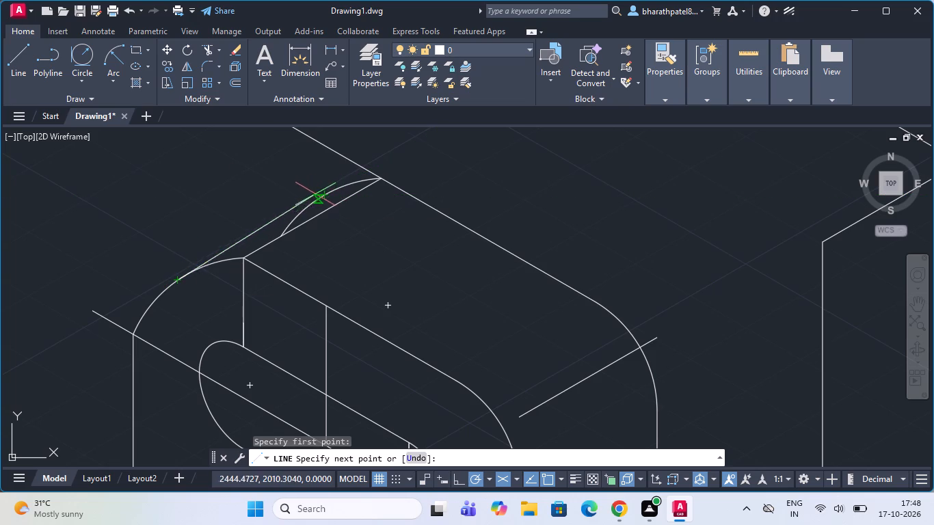
pyautogui.click(321, 193)
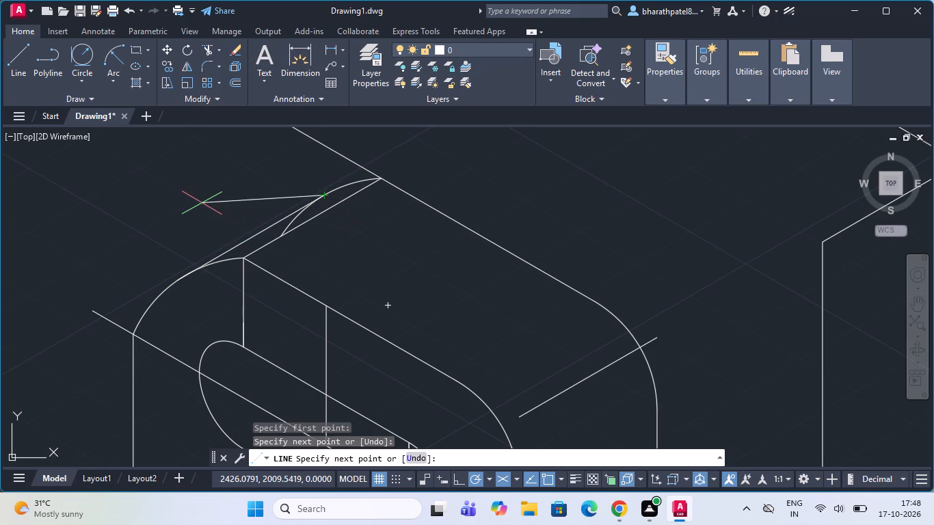
pyautogui.press('Escape')
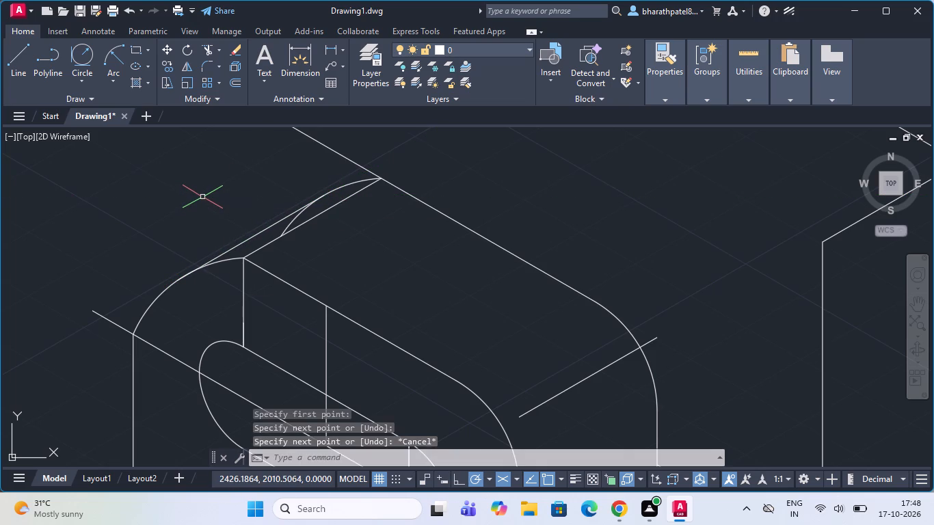
# Trim the lower portion of the copied arc lying inside the slanted outline joining the two corner arcs.
pyautogui.click(207, 44)
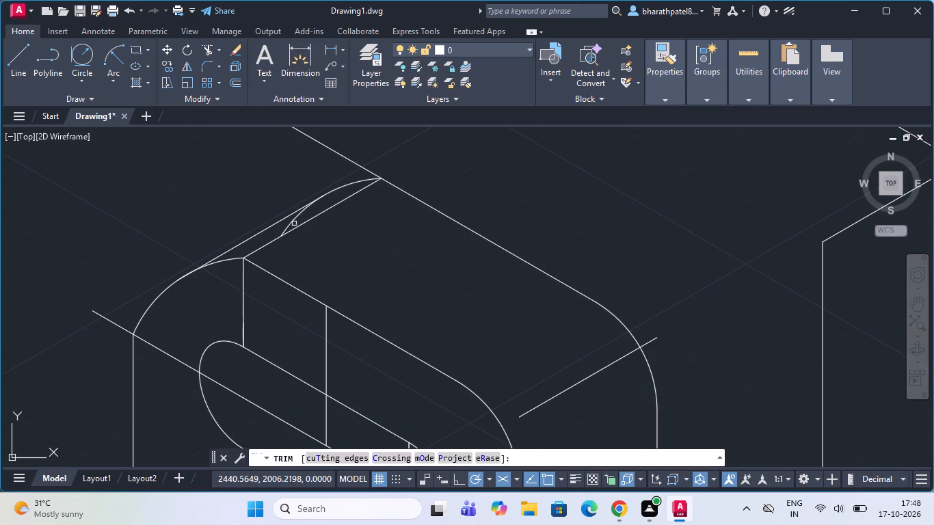
pyautogui.click(293, 221)
pyautogui.scroll(-2, 200, 183)
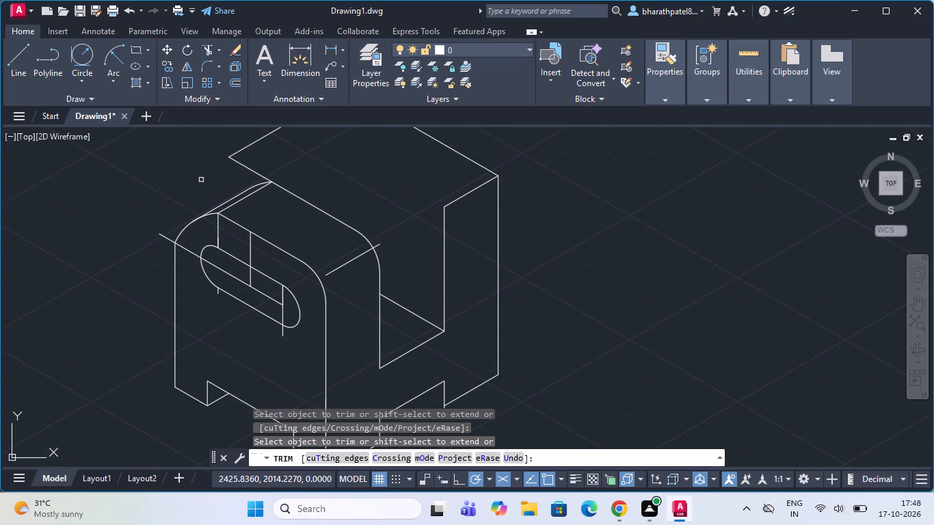
# Draw a vertical line from the near end of the slot's upper edge upward past the front face's top edge.
pyautogui.click(15, 55)
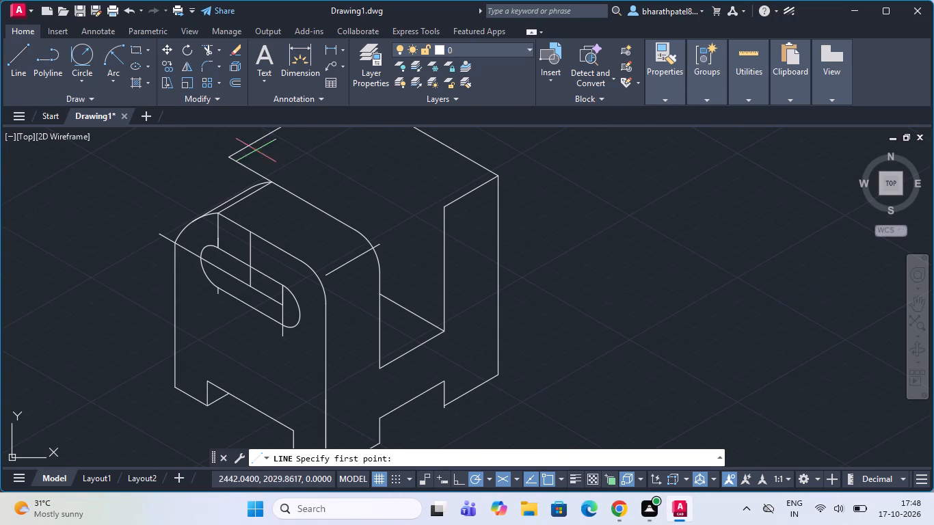
pyautogui.click(278, 284)
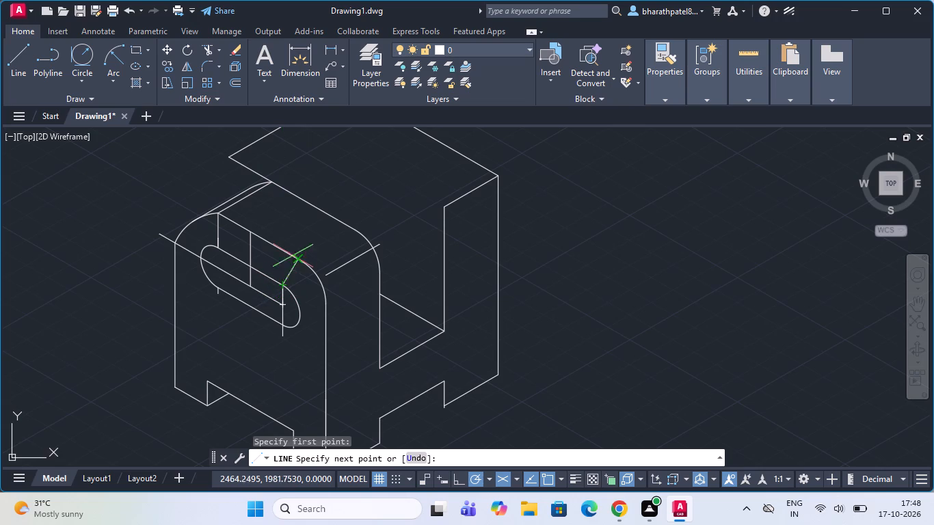
pyautogui.click(280, 217)
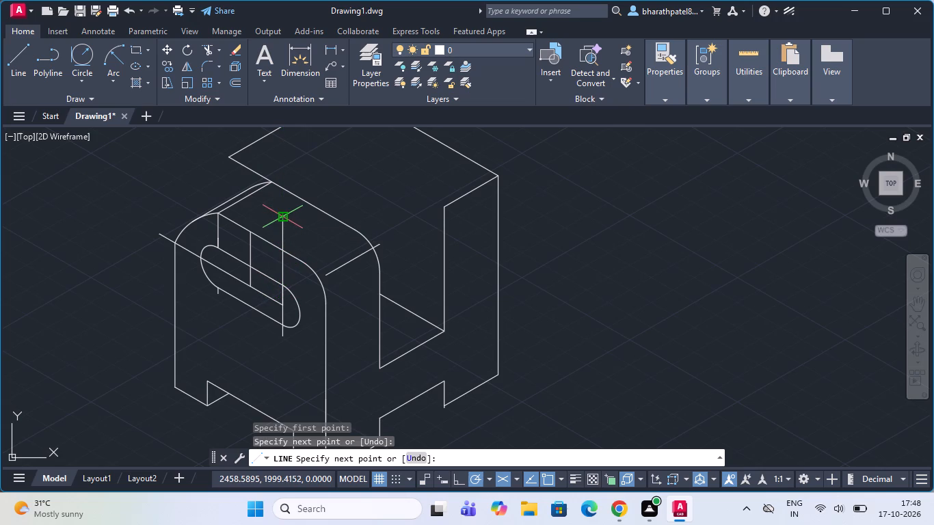
pyautogui.press('Escape')
# Draw a line about 37 units long at 30° from the new vertical line's crossing with the front top edge across the upright's top.
pyautogui.click(17, 53)
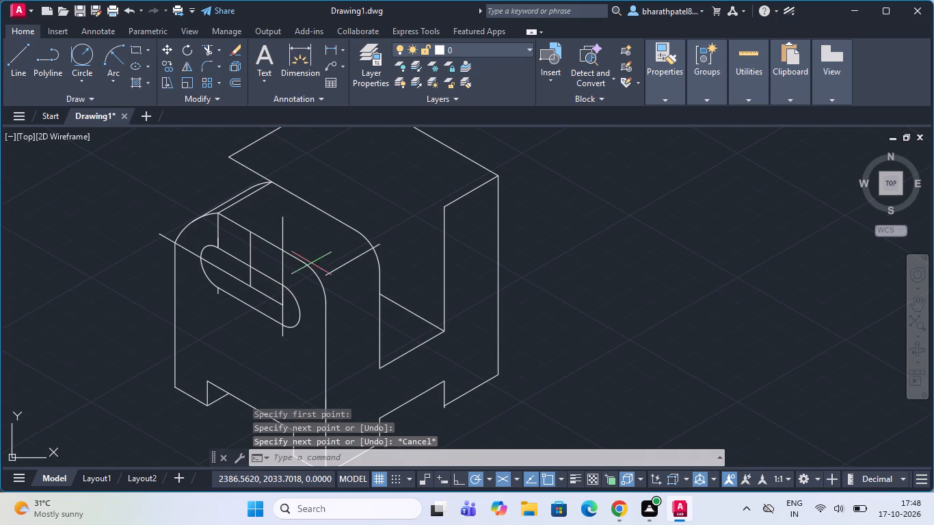
pyautogui.scroll(2, 348, 197)
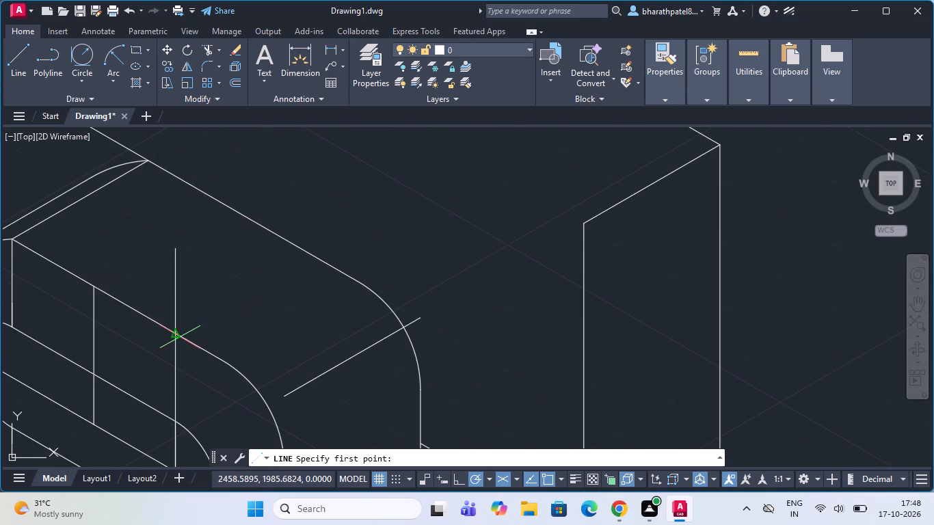
pyautogui.click(176, 334)
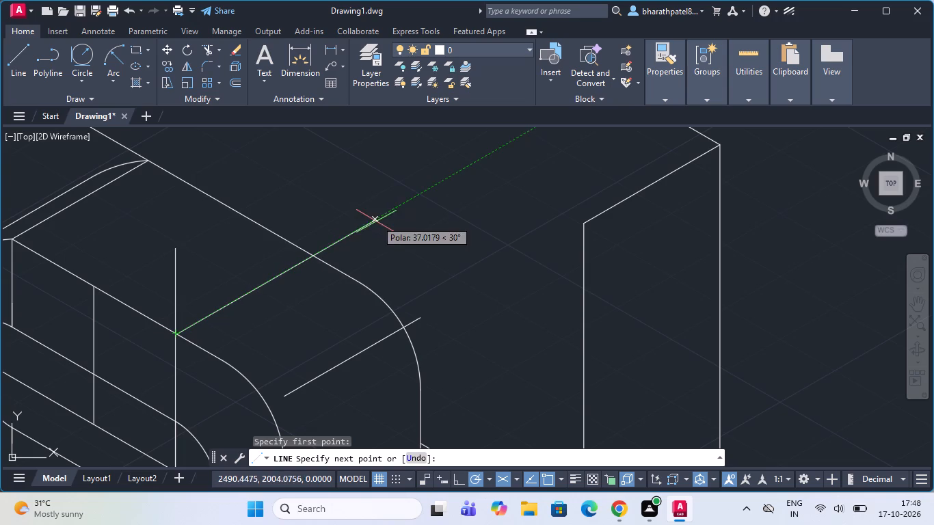
pyautogui.click(377, 223)
pyautogui.press('Escape')
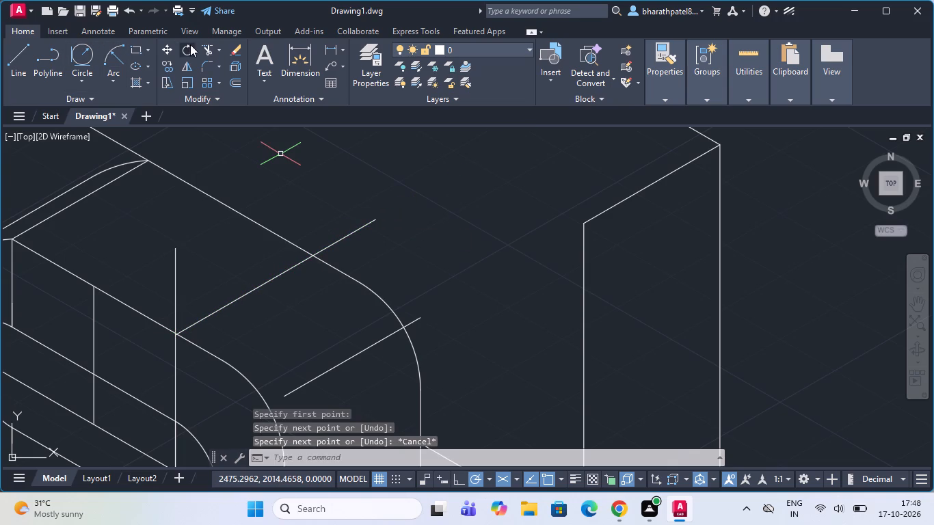
# Trim the vertical above the front top edge, the 30° line's overhang past the rear top edge, and the stray line across the upright's corner.
pyautogui.click(211, 47)
pyautogui.click(141, 284)
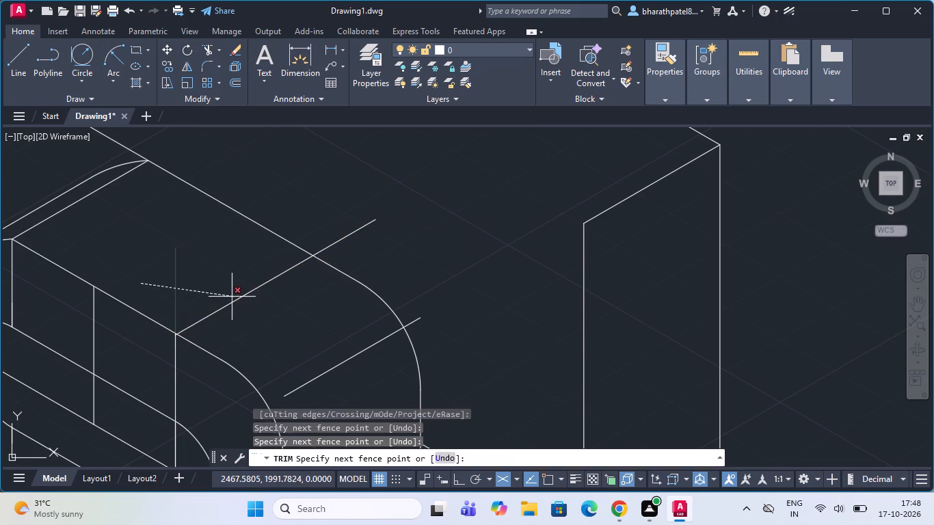
pyautogui.moveTo(222, 291); pyautogui.dragTo(228, 285)
pyautogui.moveTo(336, 209); pyautogui.dragTo(359, 254)
pyautogui.scroll(-2, 360, 224)
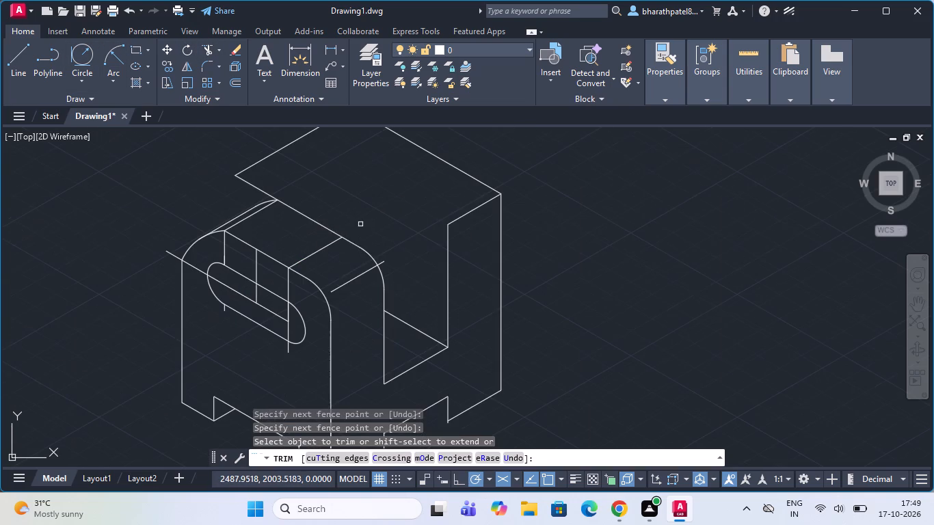
pyautogui.moveTo(348, 262); pyautogui.dragTo(360, 291)
pyautogui.scroll(2, 393, 271)
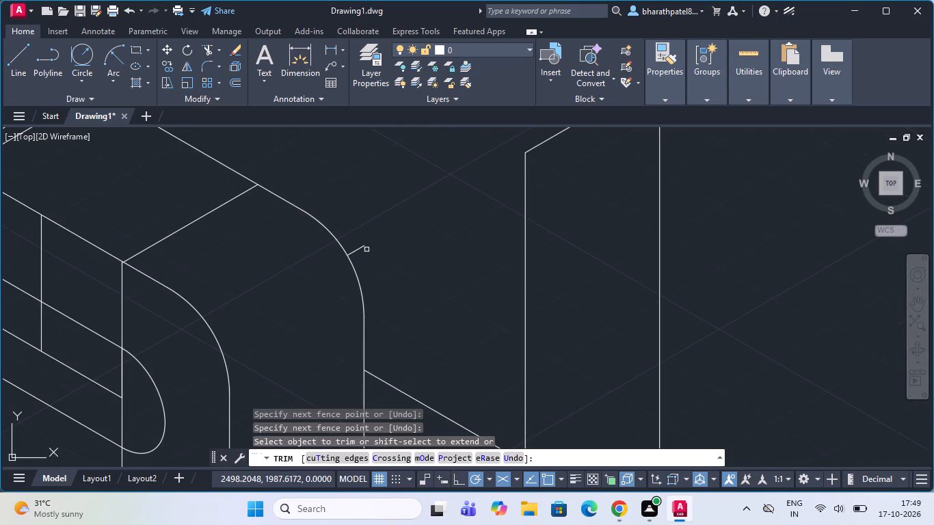
pyautogui.moveTo(355, 235); pyautogui.dragTo(368, 271)
pyautogui.scroll(-2, 371, 247)
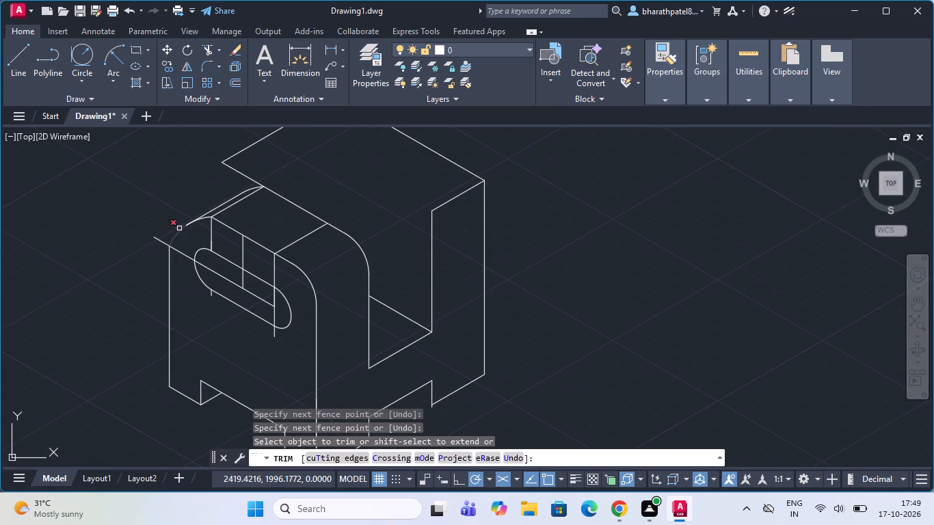
# Draw a line from the near end of the slot's centre line, continuing its direction past the front face's near vertical edge.
pyautogui.click(25, 55)
pyautogui.scroll(1, 254, 330)
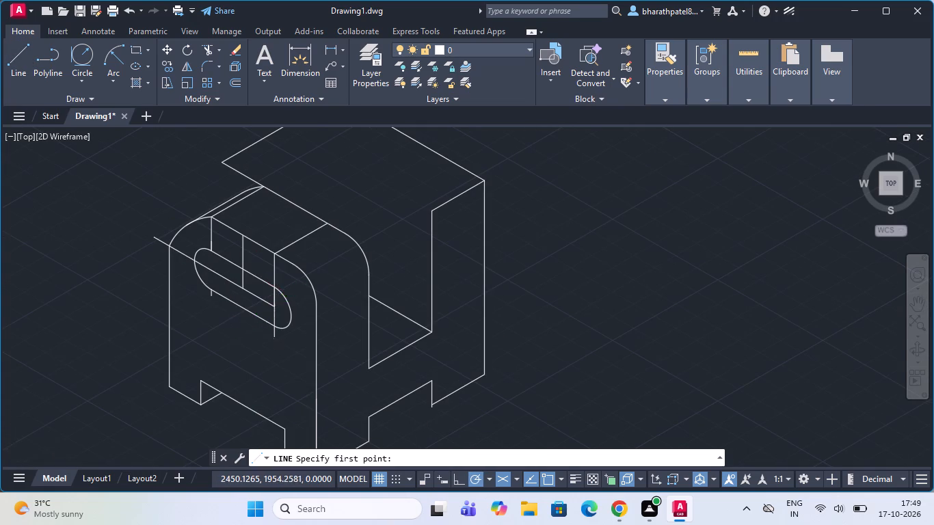
pyautogui.scroll(1, 254, 330)
pyautogui.moveTo(300, 272); pyautogui.dragTo(299, 282)
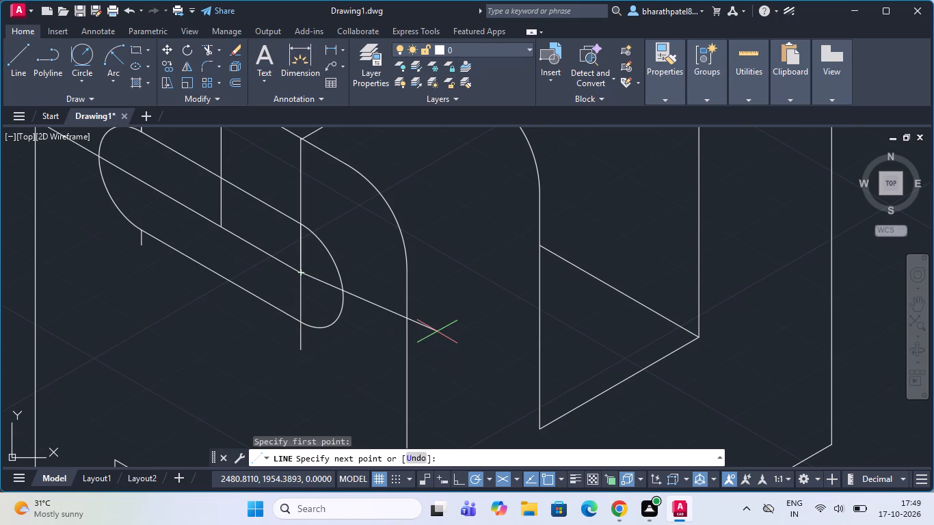
pyautogui.click(439, 347)
pyautogui.press('Escape')
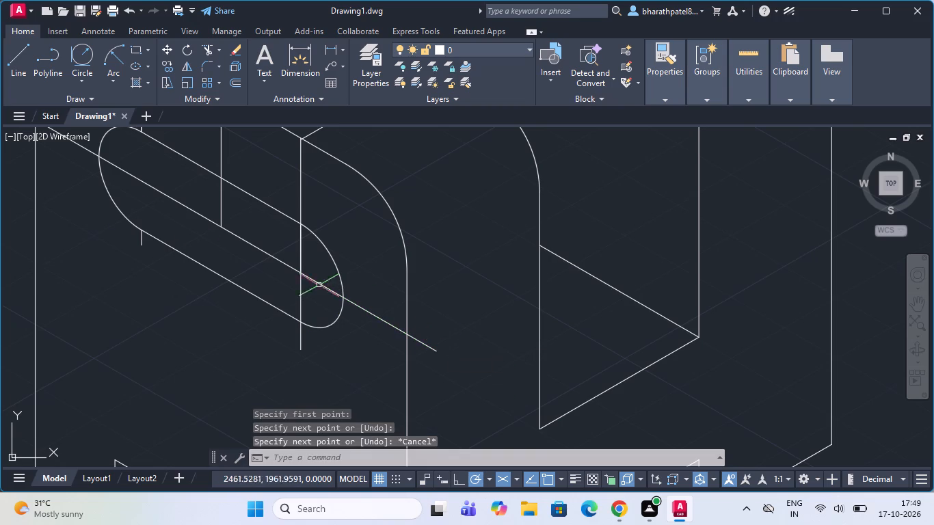
# Draw a 30° line from the extended centre line's crossing with the near vertical edge across the upright's side past its inner edge.
pyautogui.moveTo(21, 63); pyautogui.dragTo(28, 70)
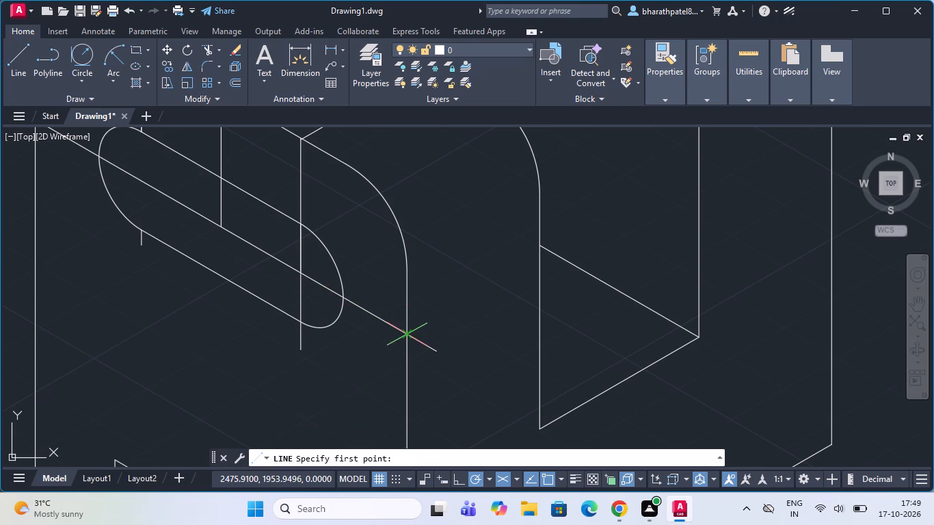
pyautogui.moveTo(404, 334); pyautogui.dragTo(455, 282)
pyautogui.click(568, 245)
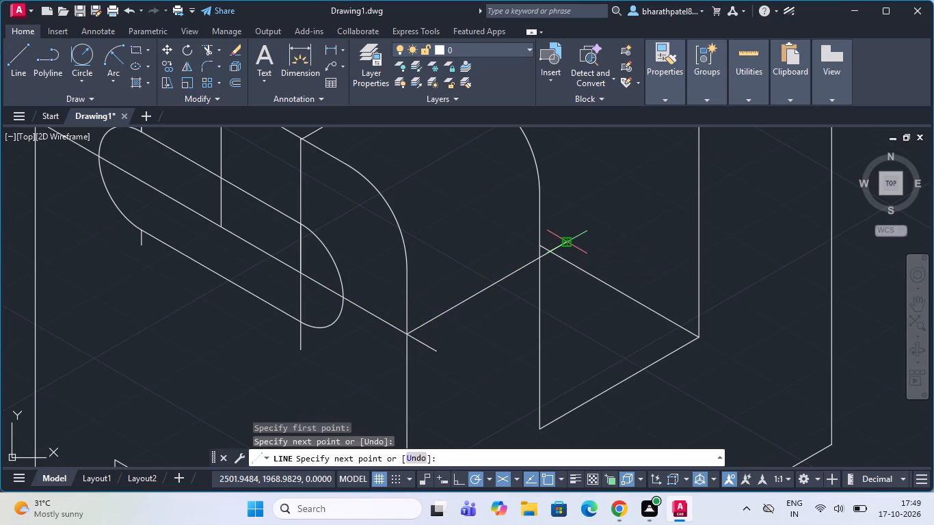
pyautogui.press('Escape')
# Trim the 30° line's overhang beyond the upright's inner edge and the extended centre line's overhang beyond the near vertical edge.
pyautogui.scroll(-2, 565, 245)
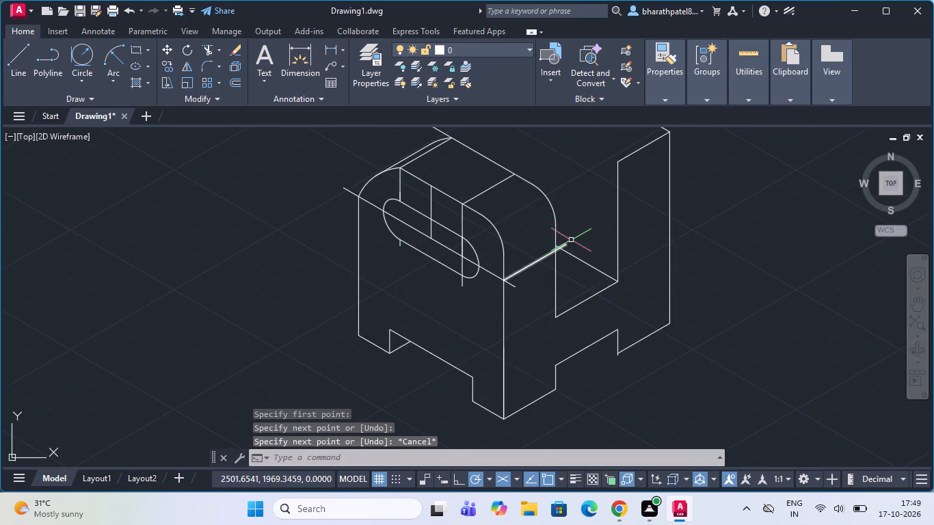
pyautogui.scroll(3, 579, 232)
pyautogui.moveTo(208, 45); pyautogui.dragTo(212, 51)
pyautogui.click(505, 267)
pyautogui.click(512, 293)
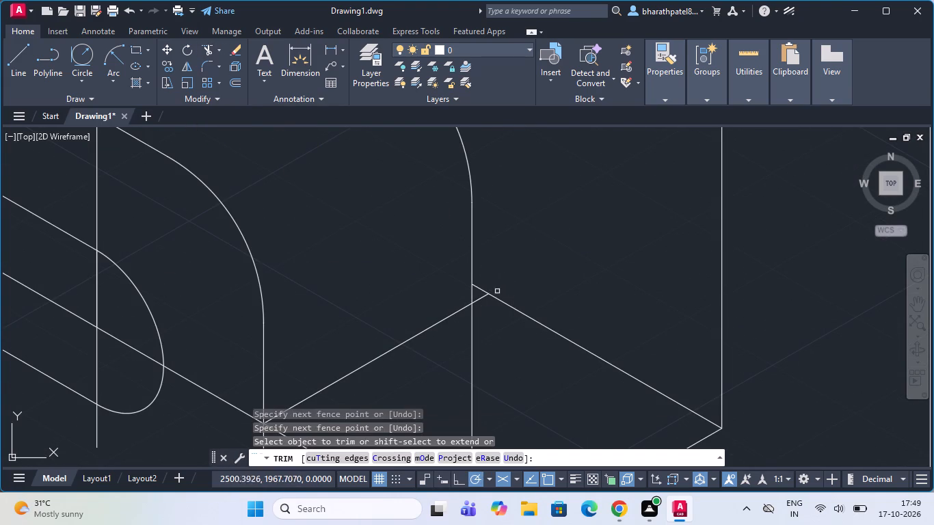
pyautogui.click(482, 297)
pyautogui.scroll(-3, 430, 263)
pyautogui.scroll(4, 401, 317)
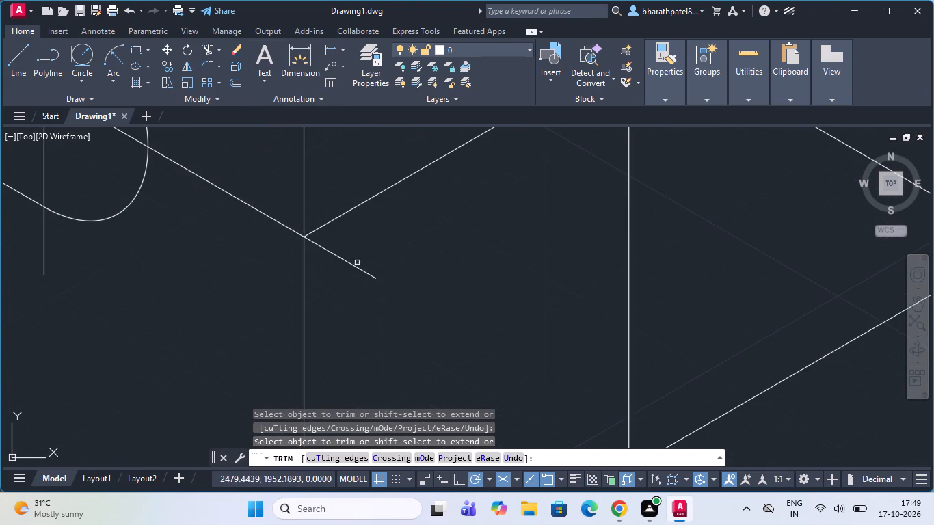
pyautogui.moveTo(362, 245); pyautogui.dragTo(355, 262)
pyautogui.click(341, 310)
pyautogui.scroll(-4, 348, 312)
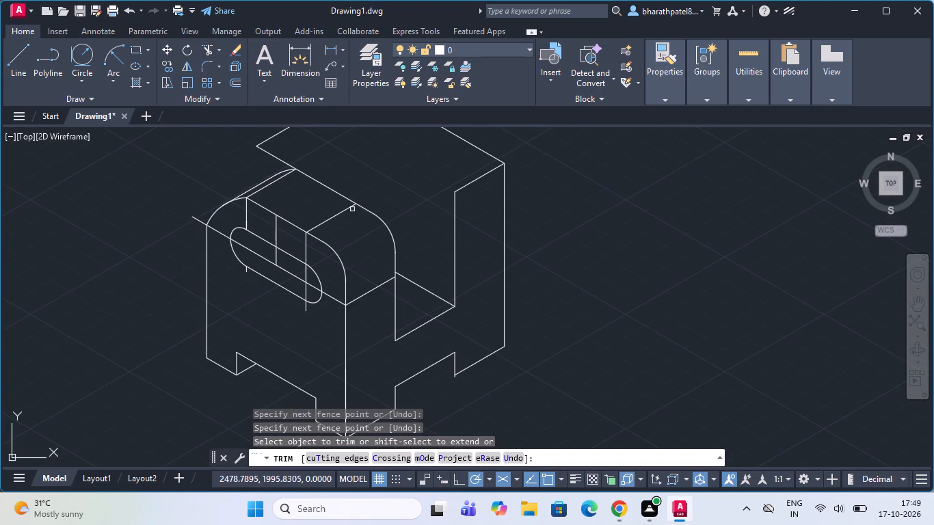
# Trim the two vertical line stubs that project below the slot's lower edge.
pyautogui.scroll(1, 345, 238)
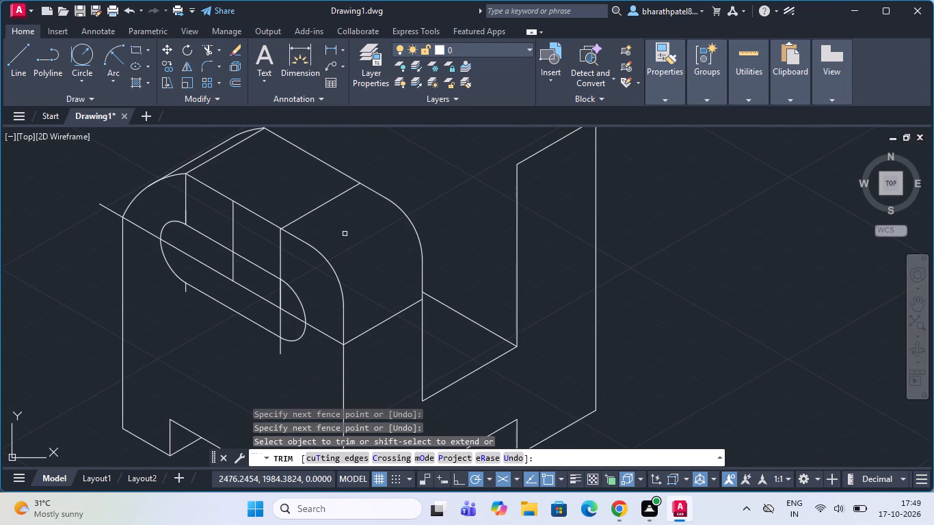
pyautogui.click(279, 348)
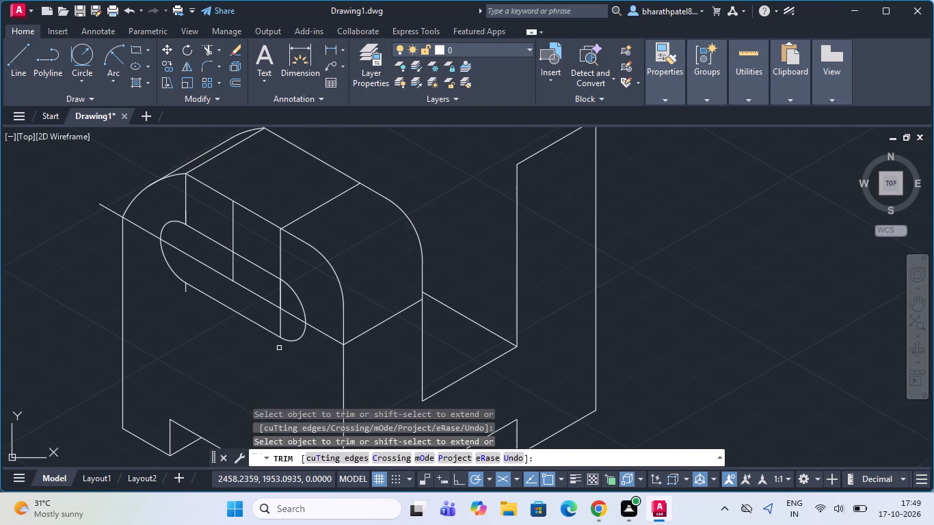
pyautogui.scroll(4, 168, 287)
pyautogui.moveTo(190, 282); pyautogui.dragTo(286, 310)
pyautogui.scroll(-3, 236, 310)
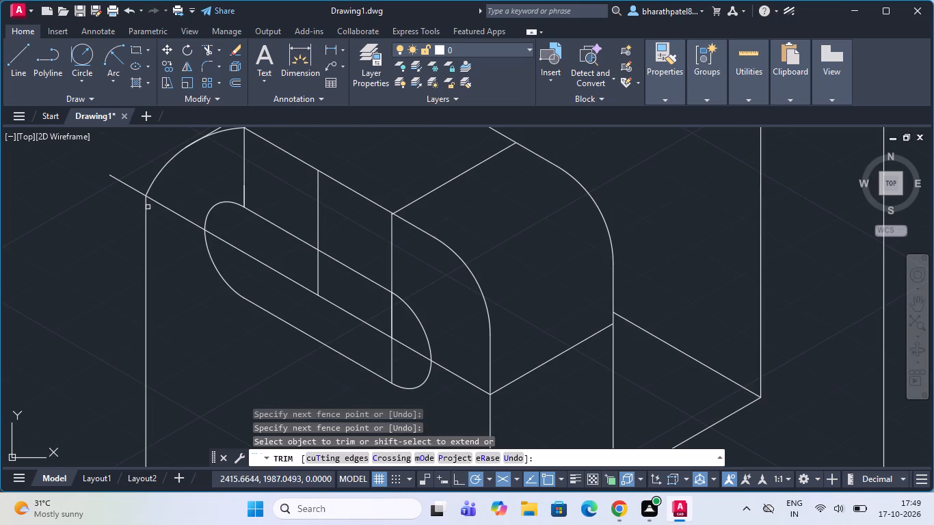
# Trim the slot's centre line beyond its two arc centres, including the parts across the front face and the stub outside it.
pyautogui.click(177, 211)
pyautogui.click(217, 237)
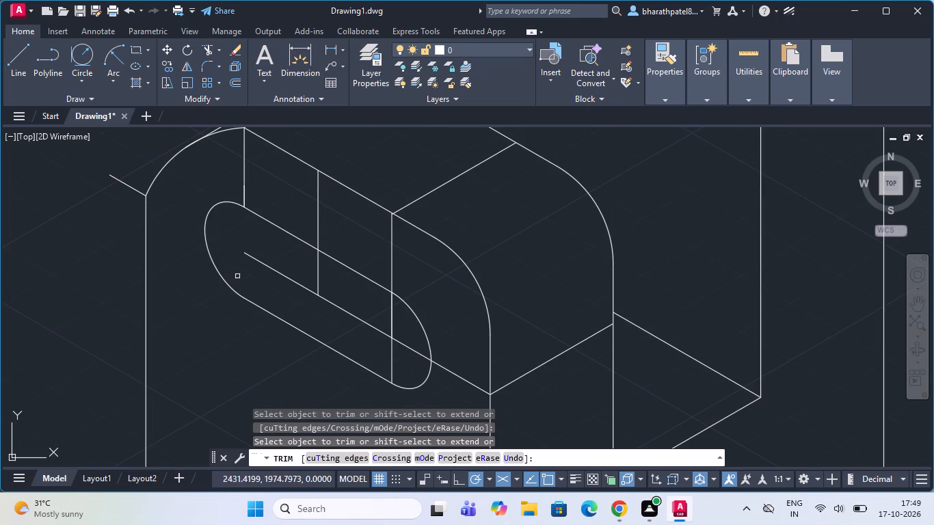
pyautogui.click(413, 349)
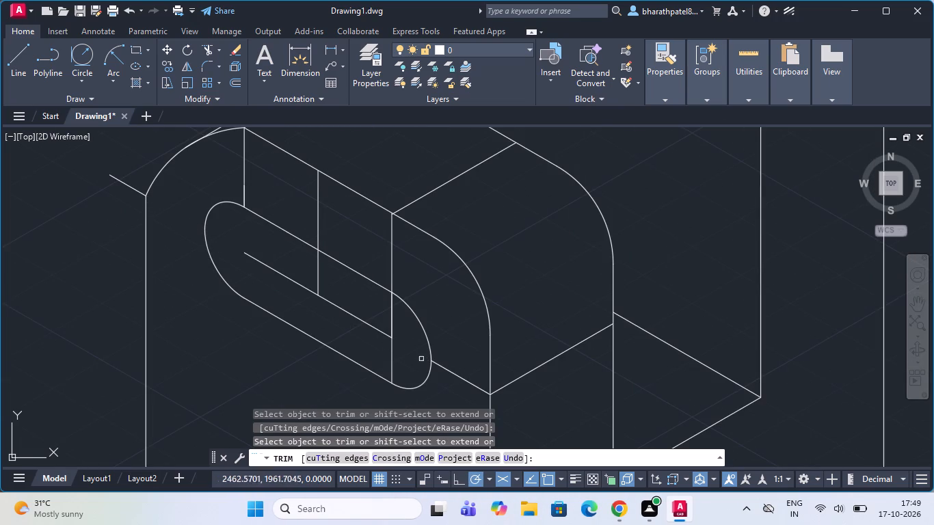
pyautogui.click(453, 373)
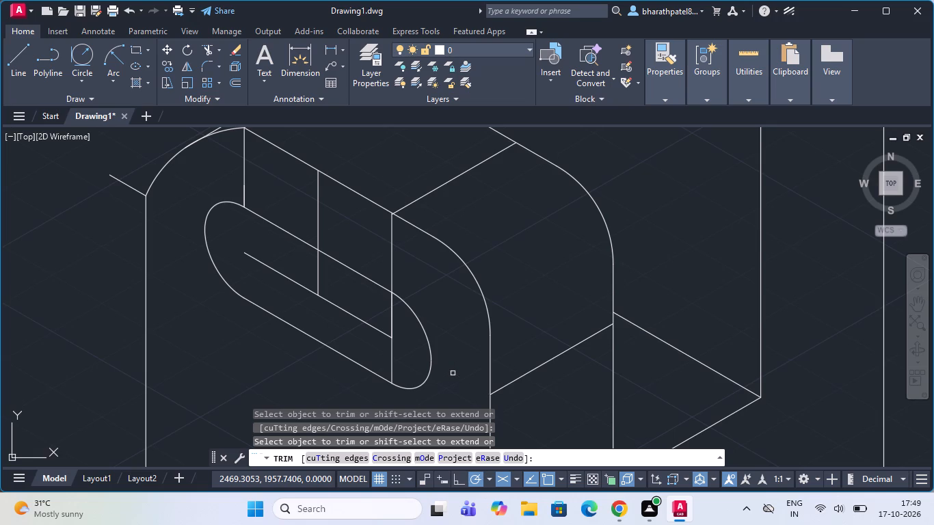
pyautogui.moveTo(132, 172); pyautogui.dragTo(124, 222)
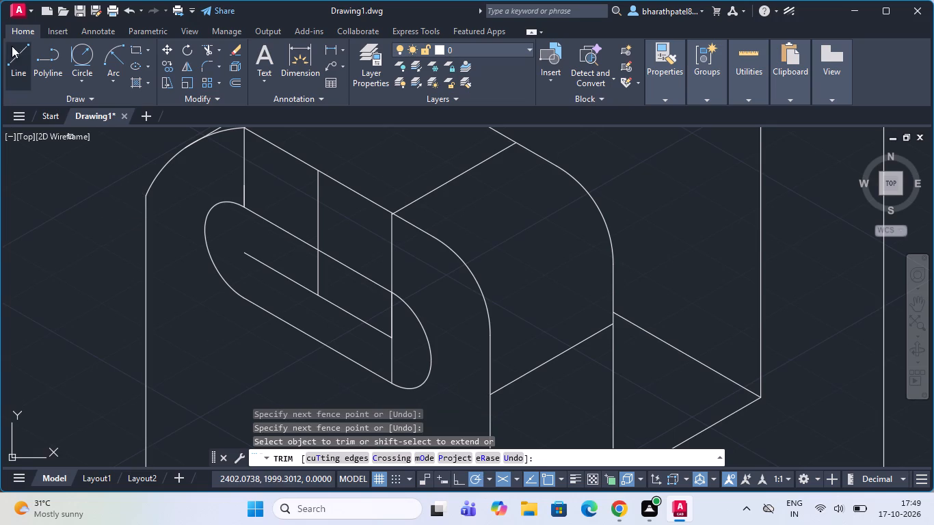
# Trim the near vertical below the slot's centre line and the three verticals between the slot and the front top edge.
pyautogui.click(14, 53)
pyautogui.scroll(-2, 265, 250)
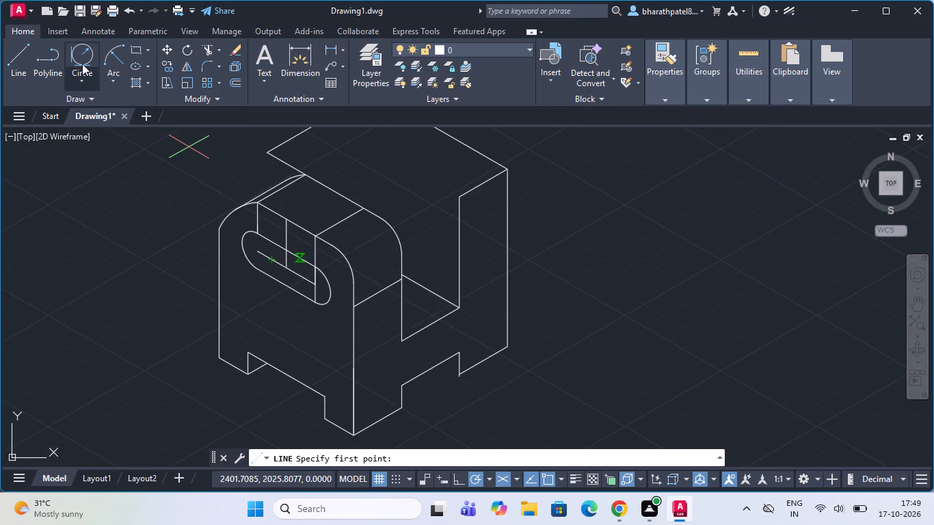
pyautogui.click(211, 51)
pyautogui.scroll(1, 292, 301)
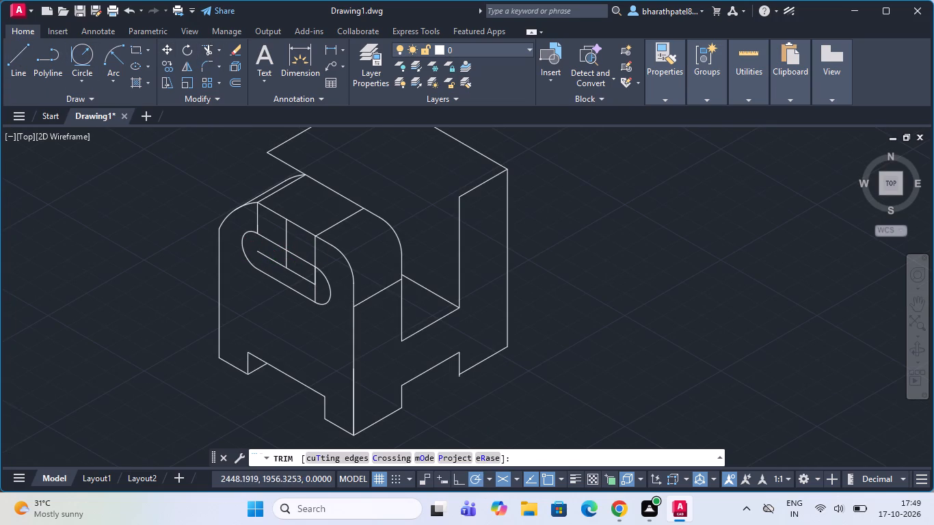
pyautogui.scroll(2, 292, 301)
pyautogui.moveTo(341, 250); pyautogui.dragTo(388, 282)
pyautogui.scroll(-2, 386, 280)
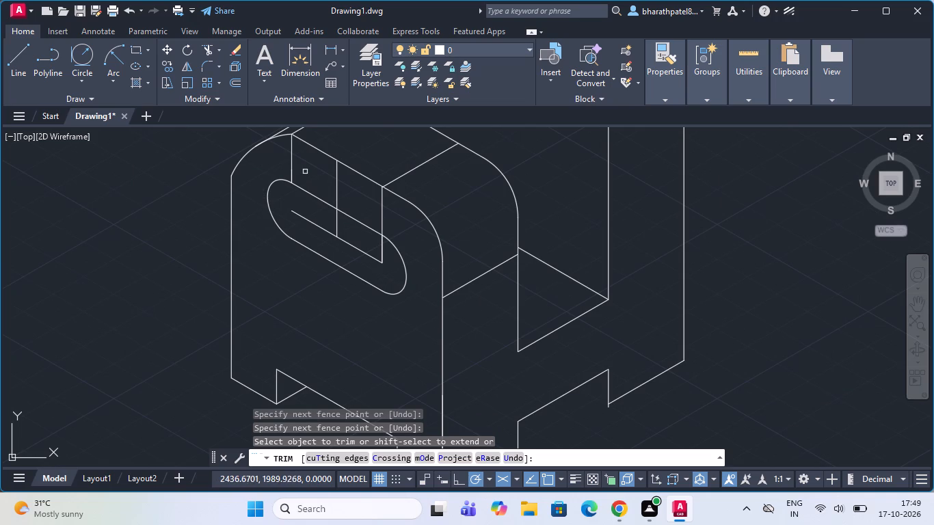
pyautogui.scroll(1, 302, 170)
pyautogui.moveTo(241, 158); pyautogui.dragTo(429, 257)
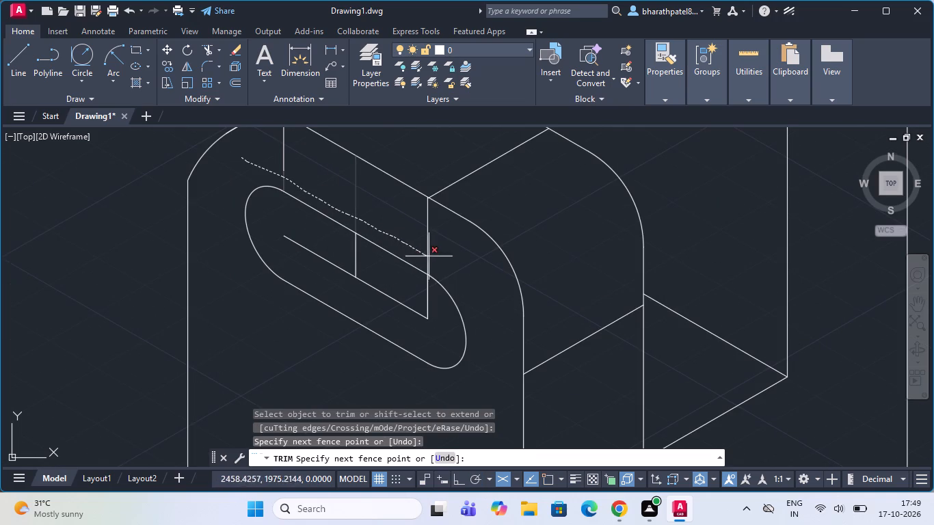
pyautogui.moveTo(429, 257); pyautogui.dragTo(441, 261)
pyautogui.click(284, 158)
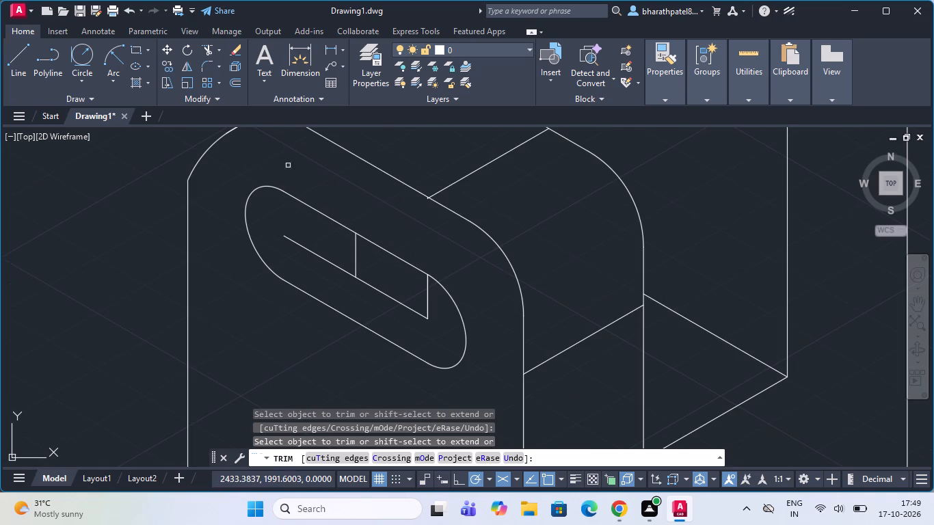
# Trim the remaining middle and near verticals between the slot's upper edge and its centre line.
pyautogui.scroll(2, 344, 275)
pyautogui.moveTo(341, 232); pyautogui.dragTo(417, 282)
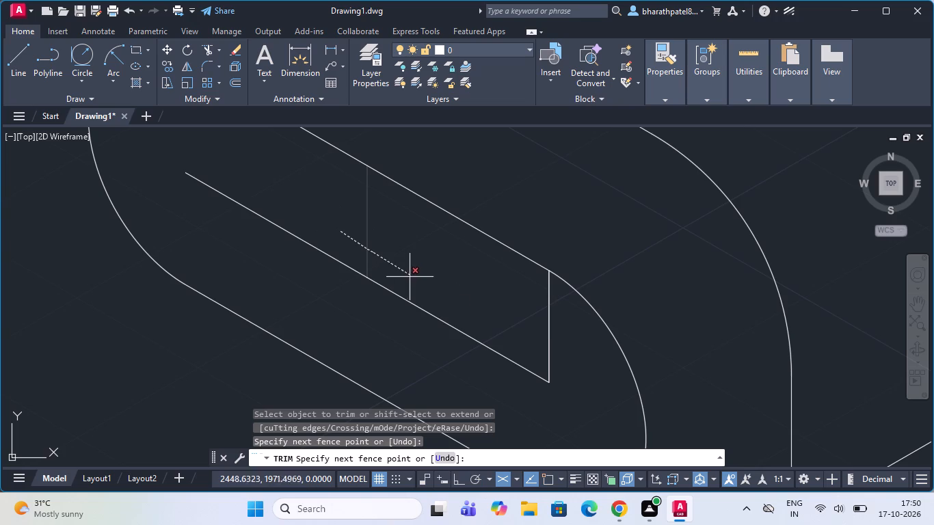
pyautogui.moveTo(417, 282); pyautogui.dragTo(567, 352)
pyautogui.scroll(-1, 383, 287)
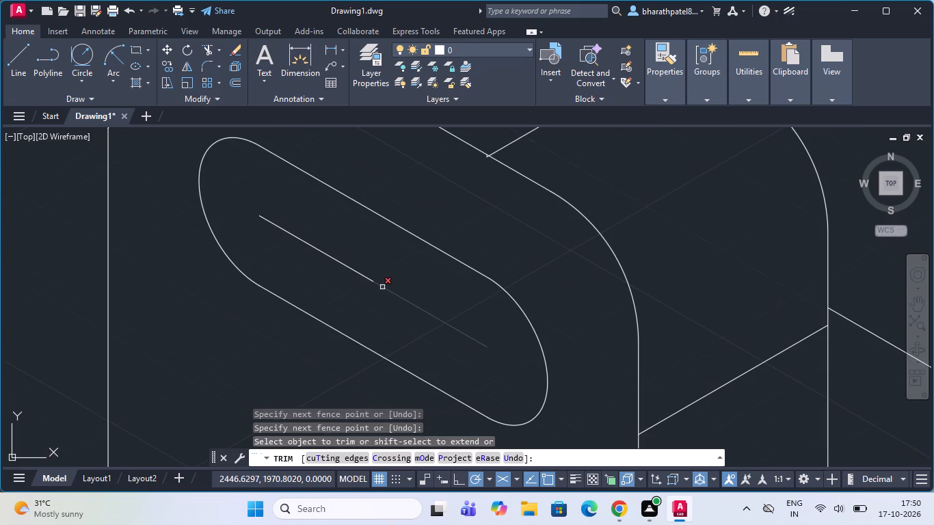
pyautogui.scroll(-1, 367, 310)
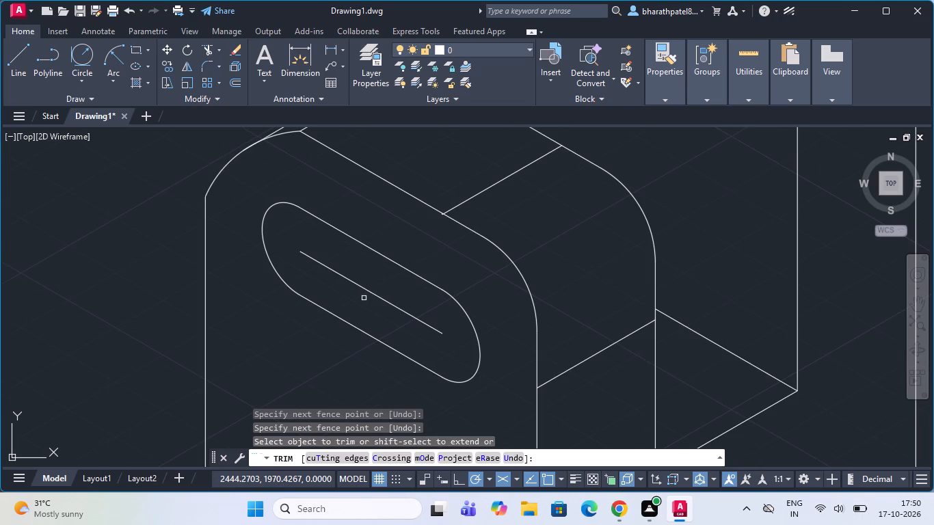
# Draw a 30° line from the far end of the slot's lower edge across the slot toward the front face's top edge.
pyautogui.click(18, 56)
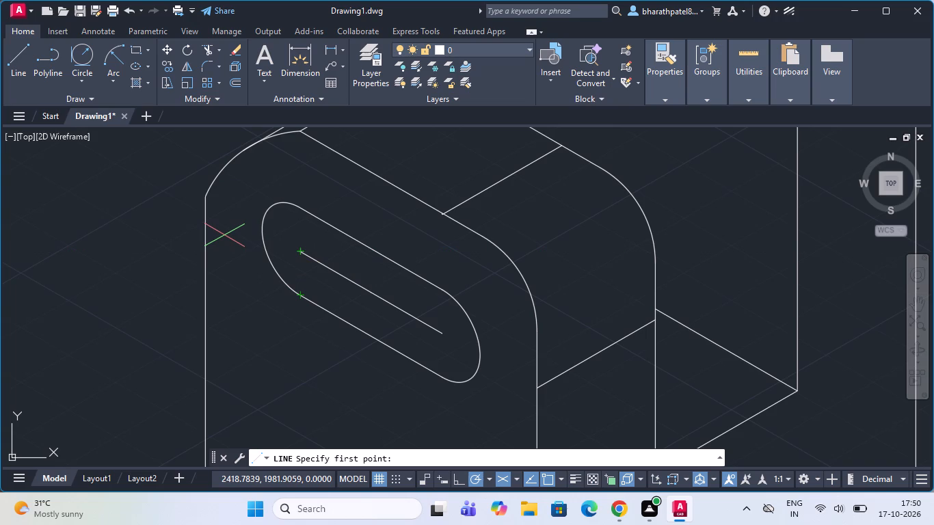
pyautogui.click(298, 295)
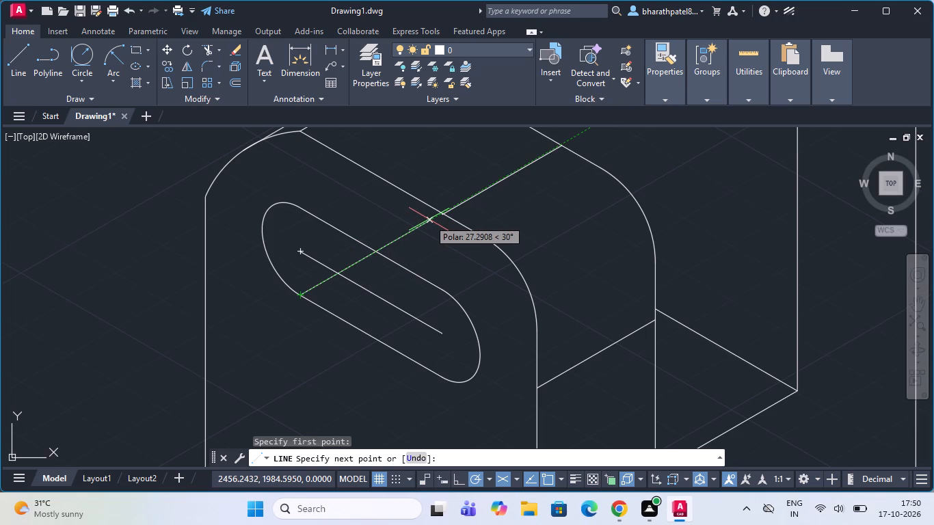
pyautogui.scroll(-2, 429, 219)
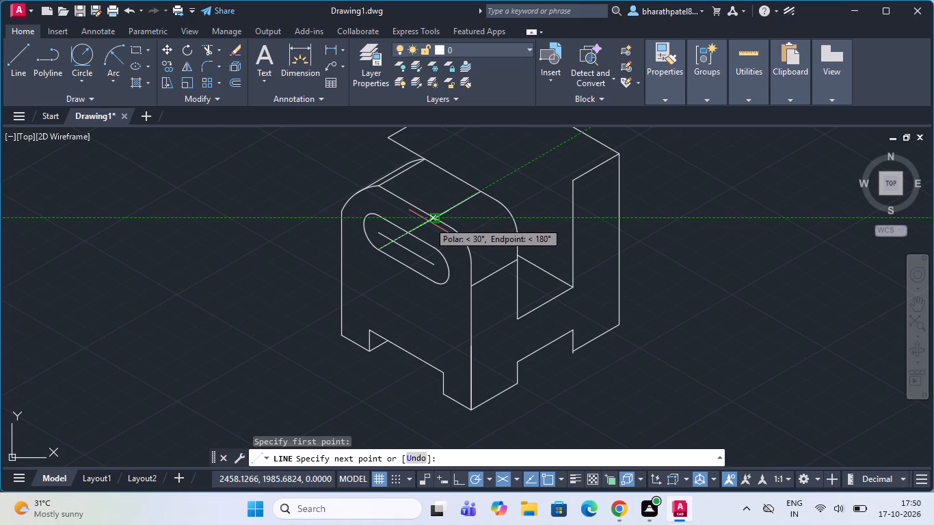
pyautogui.click(423, 224)
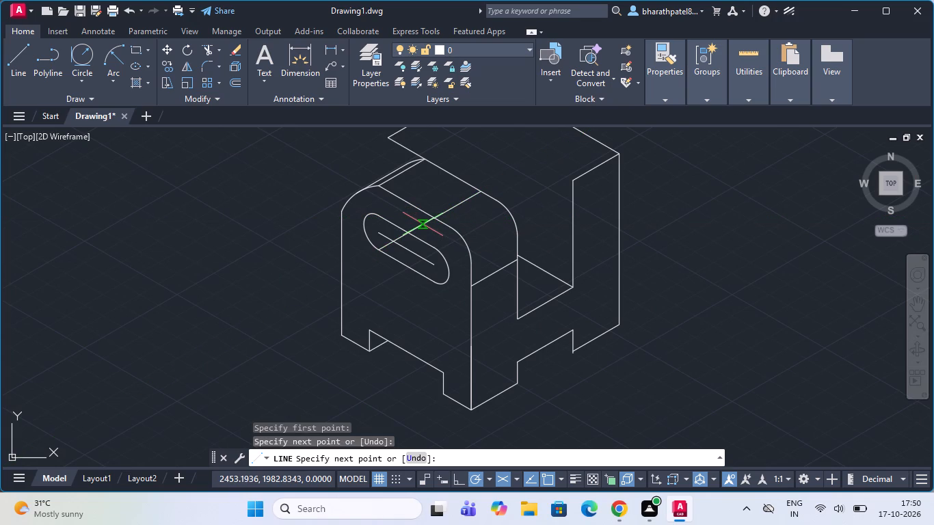
pyautogui.press('Escape')
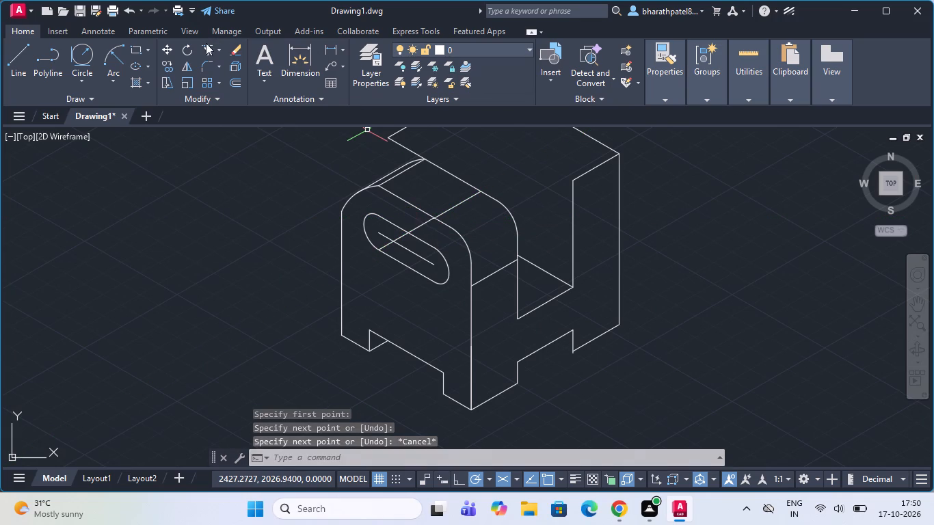
# Trim the 30° line between the slot's upper edge and the front face's top edge.
pyautogui.click(205, 50)
pyautogui.scroll(3, 394, 189)
pyautogui.moveTo(410, 298); pyautogui.dragTo(442, 337)
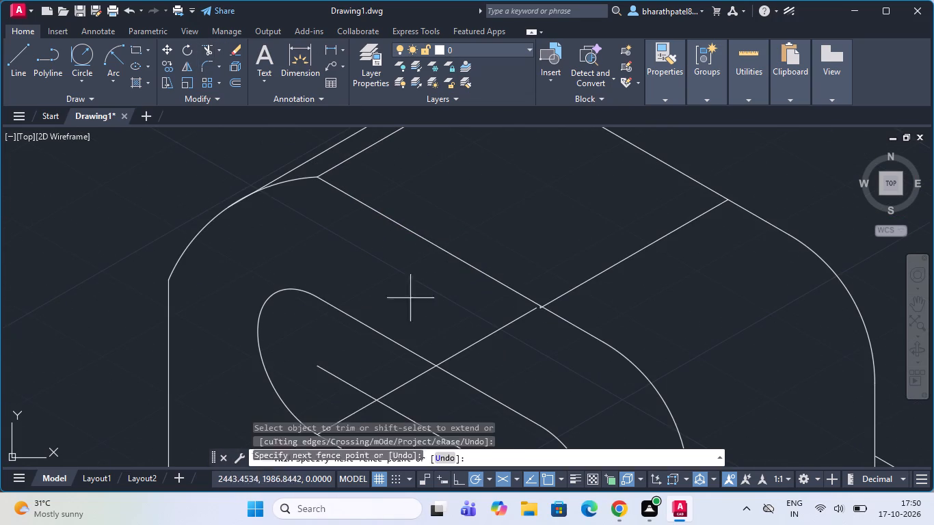
pyautogui.moveTo(442, 337); pyautogui.dragTo(501, 381)
pyautogui.scroll(4, 539, 304)
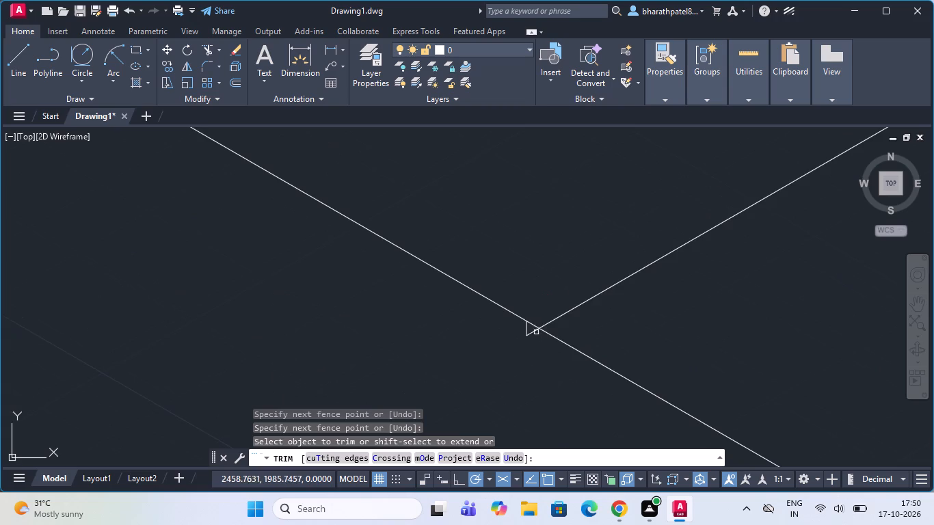
pyautogui.scroll(3, 527, 321)
pyautogui.scroll(-9, 522, 316)
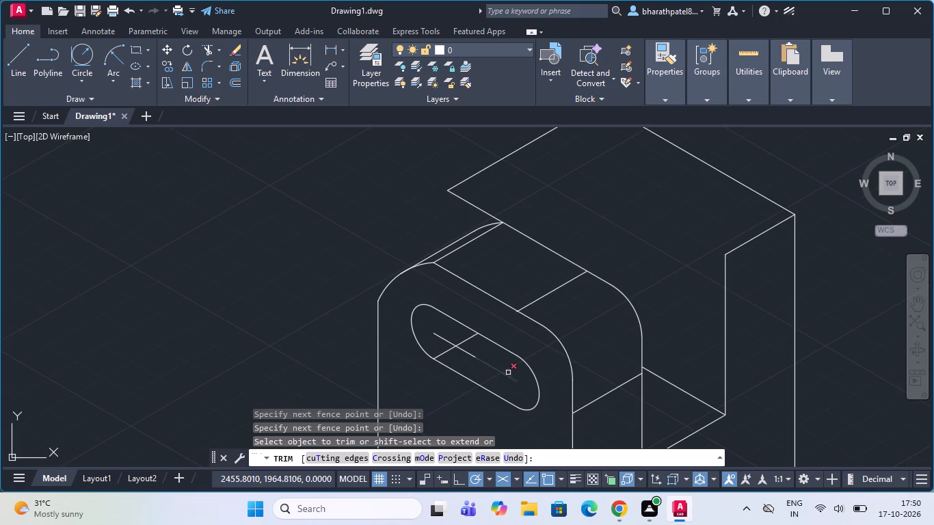
pyautogui.scroll(3, 504, 360)
pyautogui.scroll(-3, 397, 304)
pyautogui.scroll(1, 397, 304)
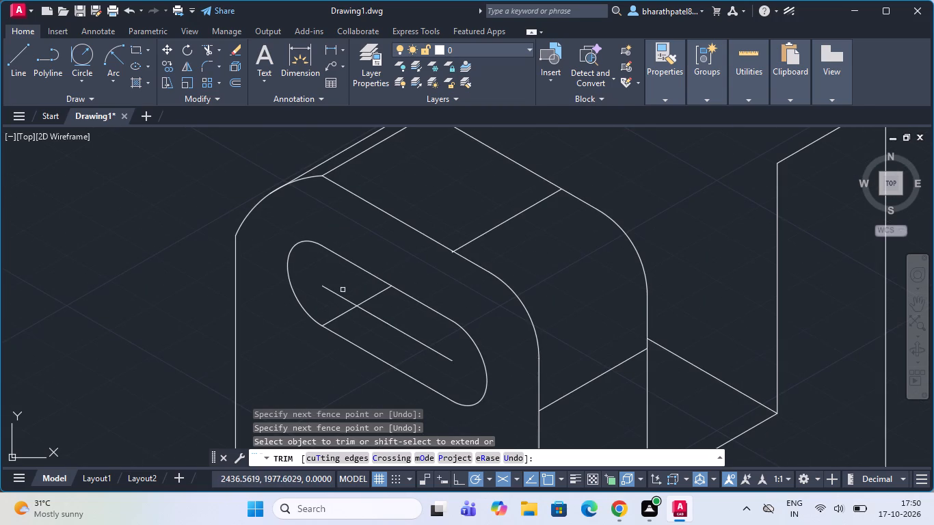
# Draw a 150° line from the inner top corner of the rear upright across its top face and beyond the far edge.
pyautogui.scroll(-2, 347, 284)
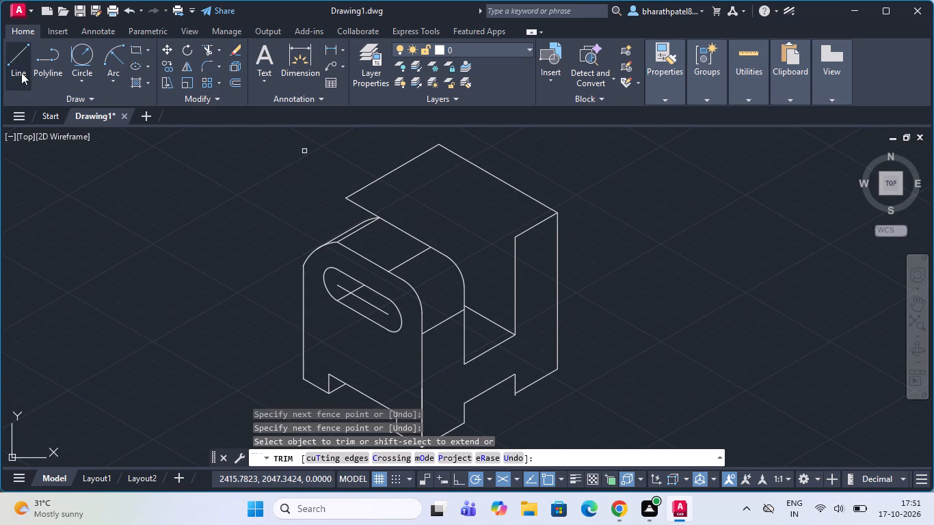
pyautogui.click(10, 58)
pyautogui.click(519, 240)
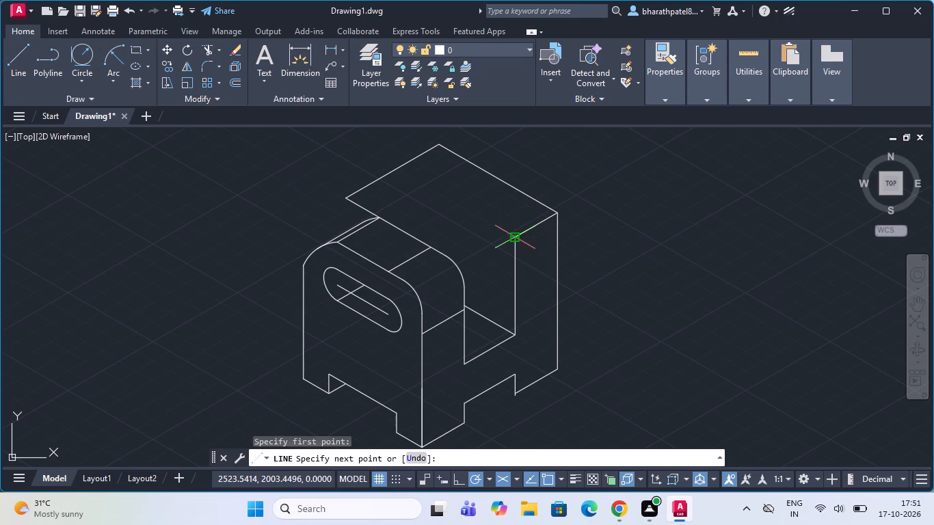
pyautogui.scroll(-2, 520, 240)
pyautogui.click(412, 182)
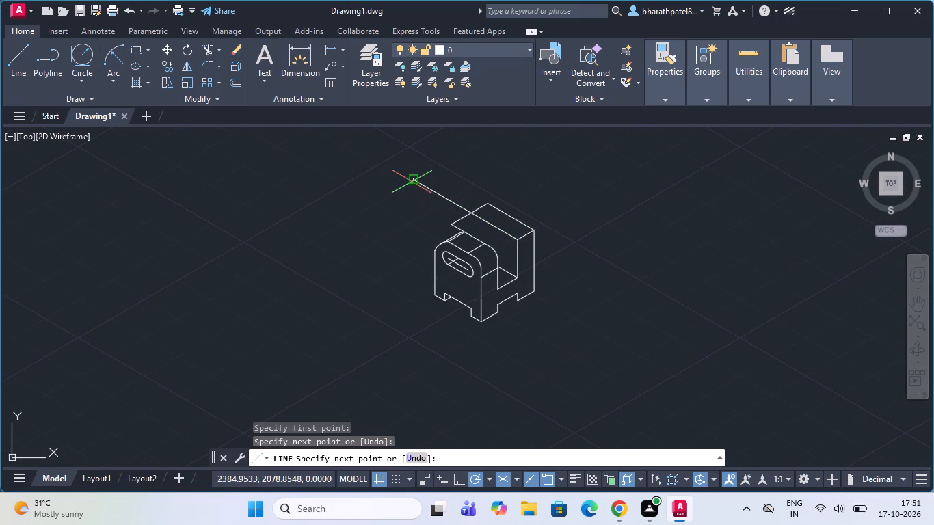
pyautogui.press('Escape')
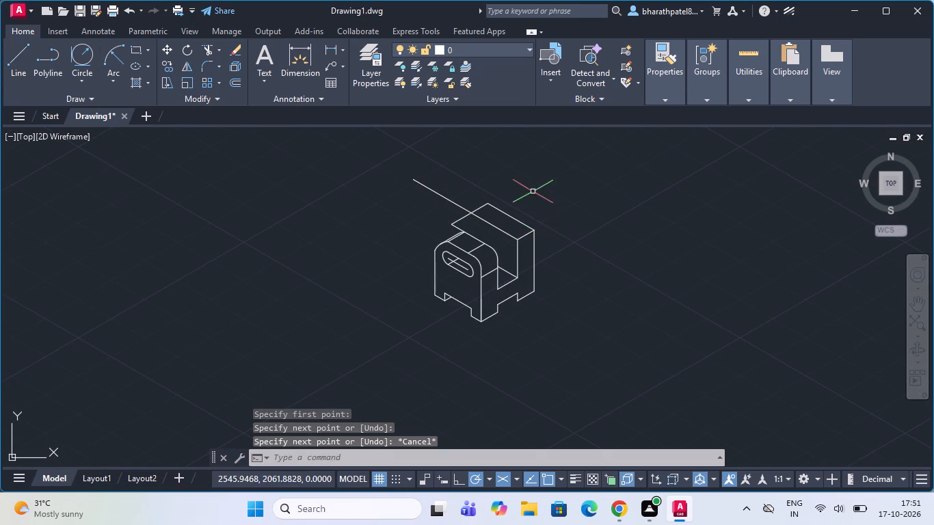
# Fillet the near upper corners of the rear upright's inner and outer faces using the current fillet radius.
pyautogui.scroll(2, 522, 136)
pyautogui.scroll(-3, 522, 147)
pyautogui.scroll(3, 578, 226)
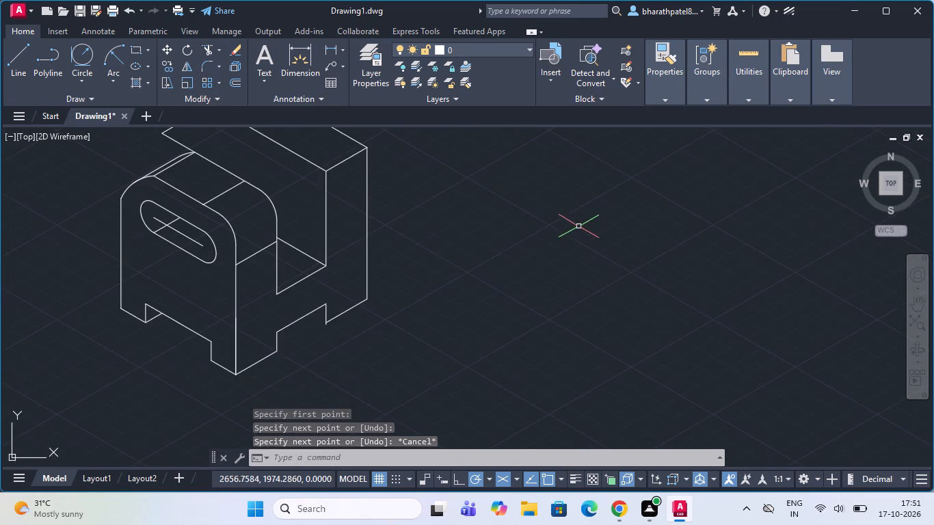
pyautogui.scroll(-1, 377, 192)
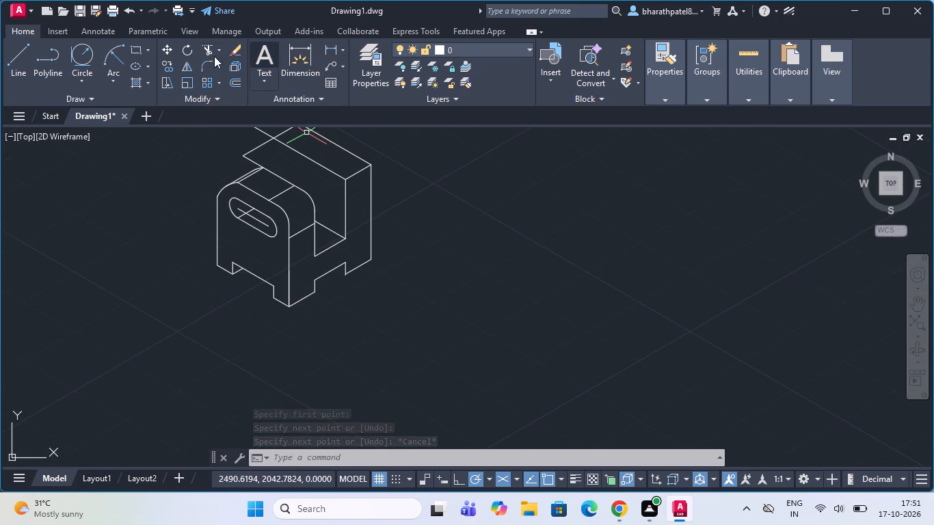
pyautogui.moveTo(206, 62); pyautogui.dragTo(215, 73)
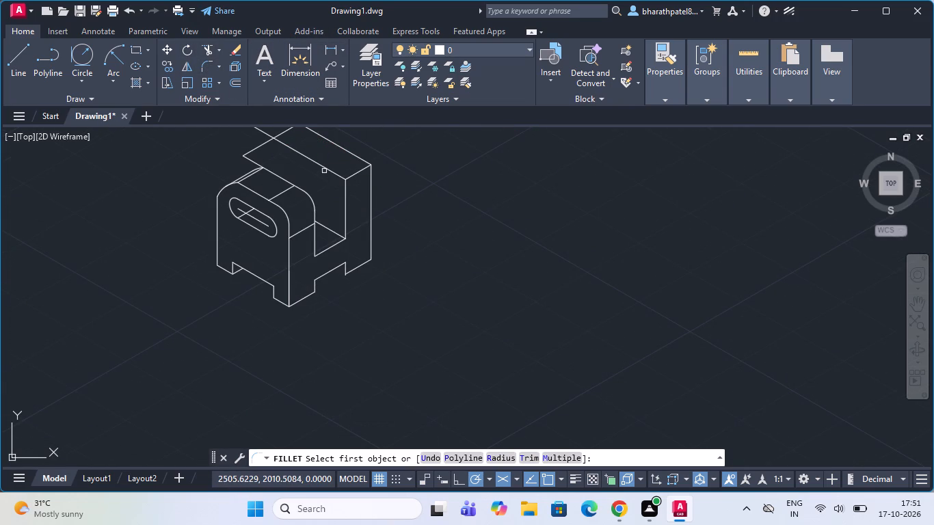
pyautogui.click(324, 168)
pyautogui.click(346, 200)
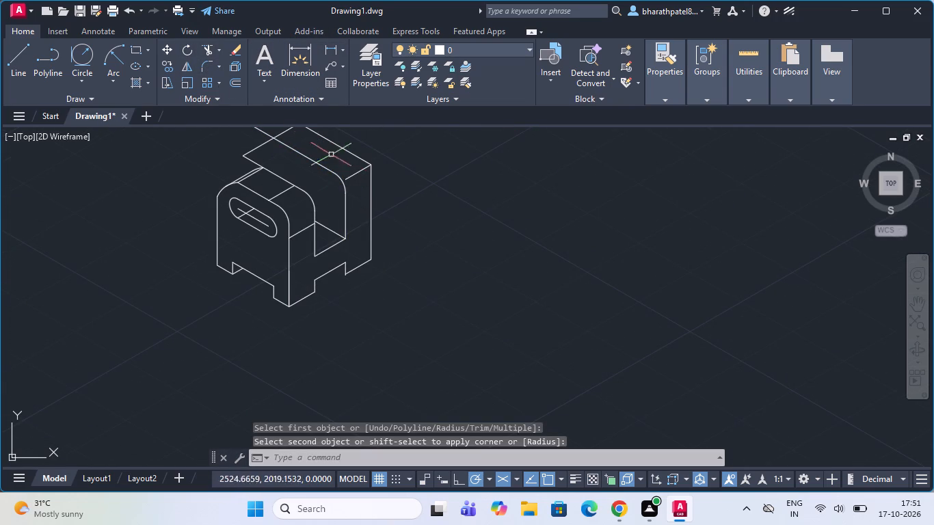
pyautogui.click(210, 62)
pyautogui.scroll(-2, 367, 205)
pyautogui.scroll(3, 345, 159)
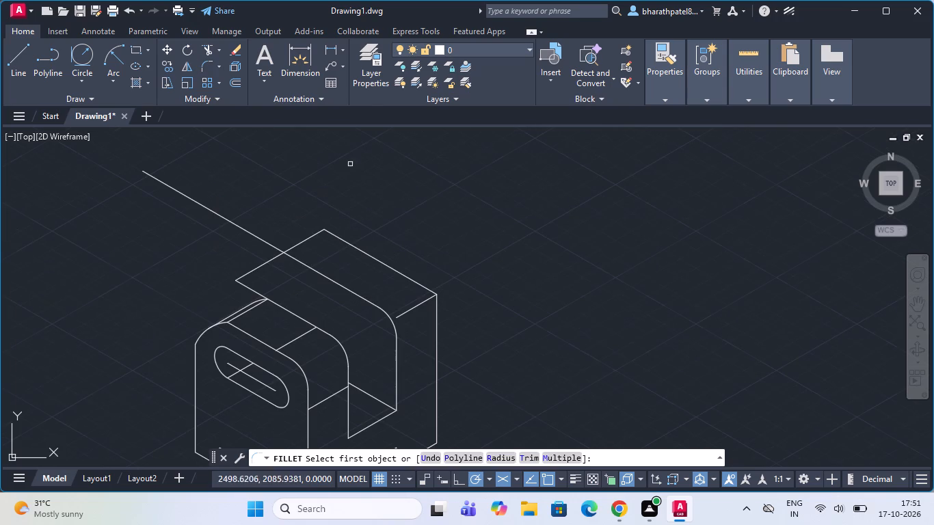
pyautogui.click(421, 286)
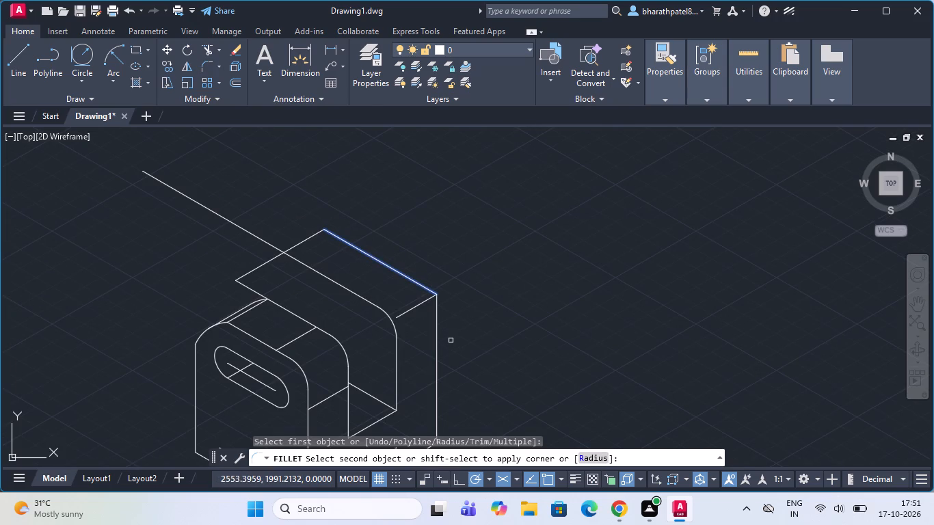
pyautogui.click(438, 334)
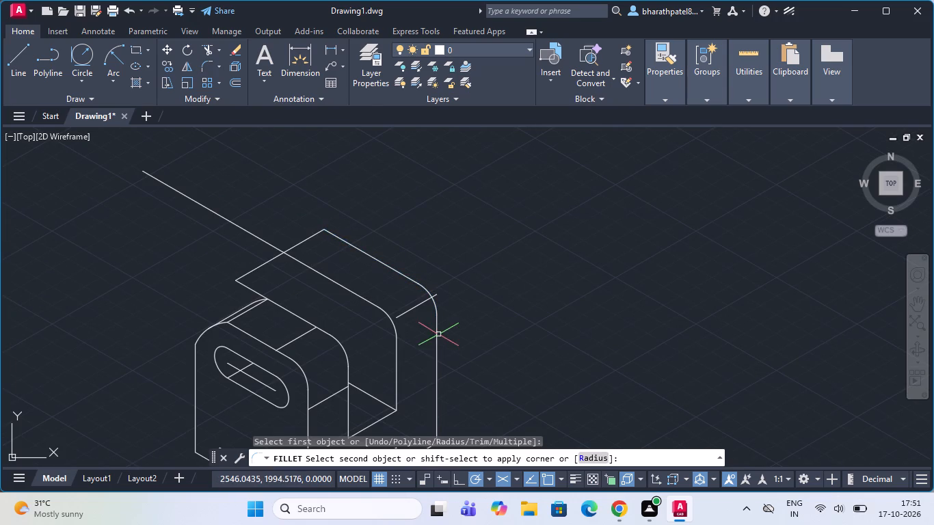
# Draw vertical lines down from the rear upright's two far top corners, the inner one about 43 long.
pyautogui.scroll(-2, 445, 282)
pyautogui.scroll(4, 386, 272)
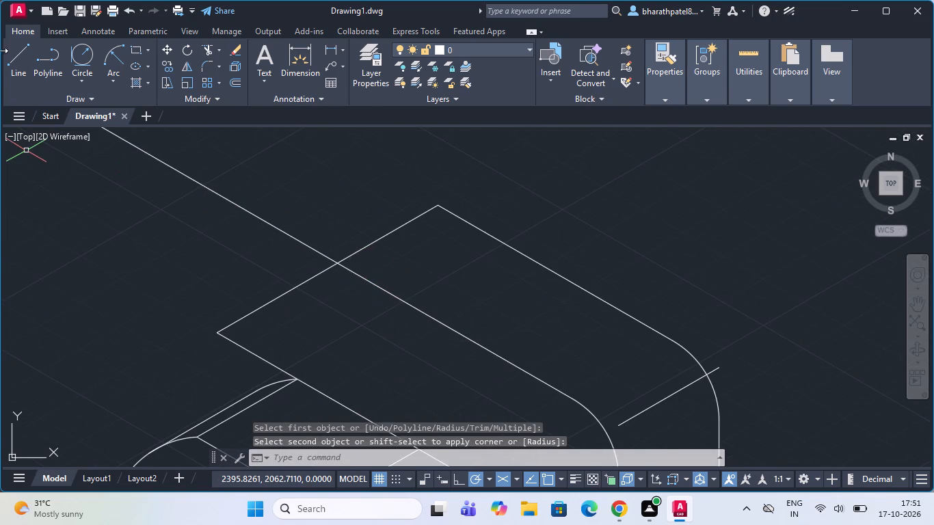
pyautogui.moveTo(16, 72); pyautogui.dragTo(31, 85)
pyautogui.click(441, 205)
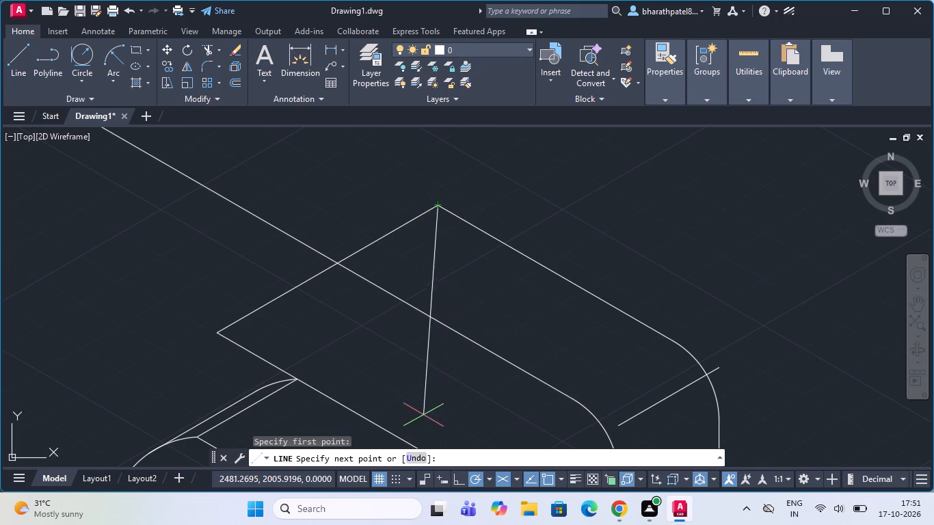
pyautogui.click(441, 424)
pyautogui.press('Escape')
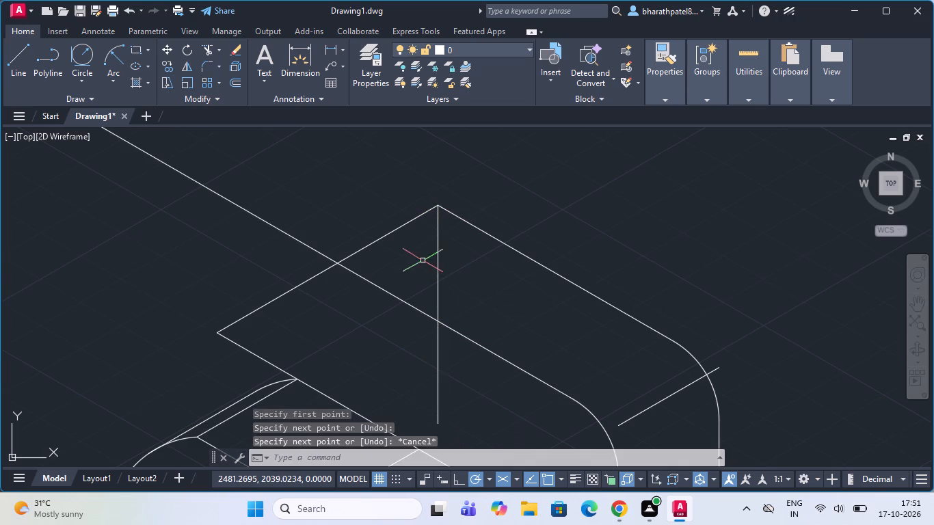
pyautogui.scroll(-1, 416, 243)
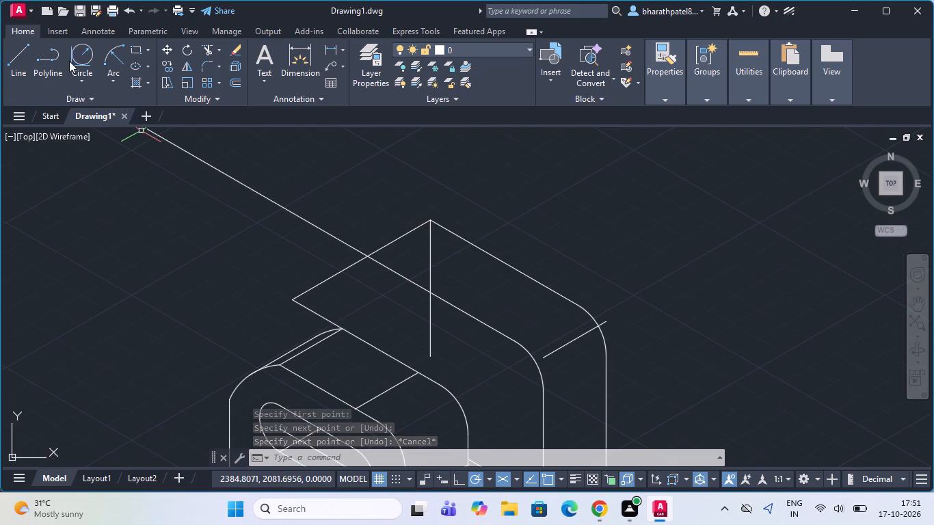
pyautogui.click(14, 55)
pyautogui.click(371, 257)
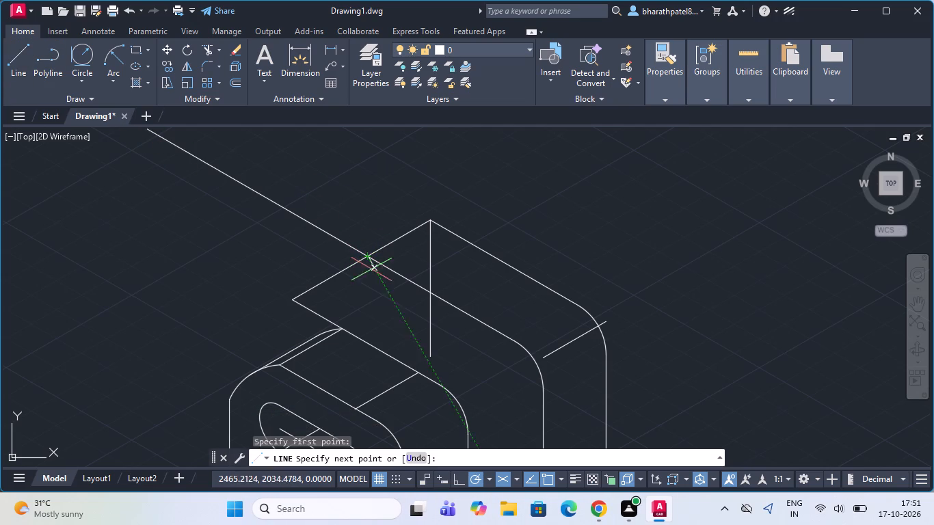
pyautogui.click(369, 379)
pyautogui.press('Escape')
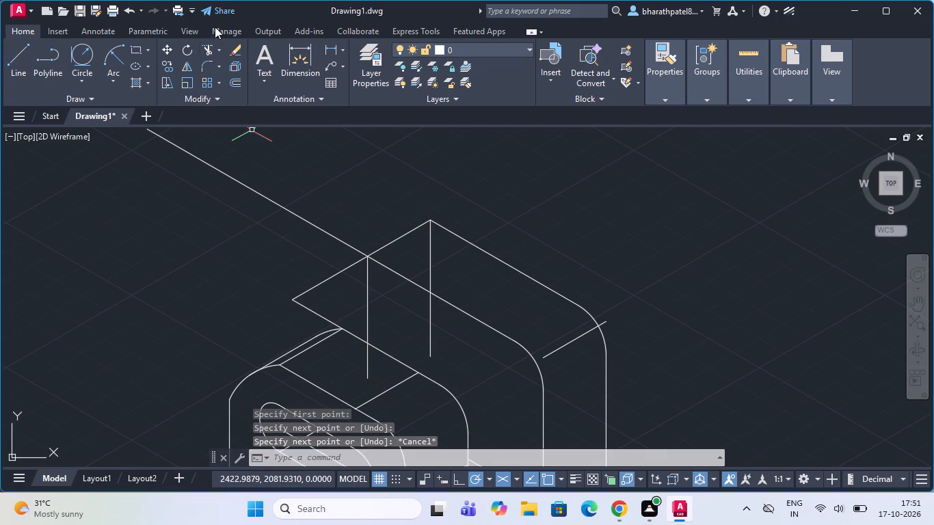
# Trim the excess top outline beyond the rear upright's inner far corner, including the overshooting 150° line.
pyautogui.click(209, 48)
pyautogui.moveTo(272, 329); pyautogui.dragTo(339, 269)
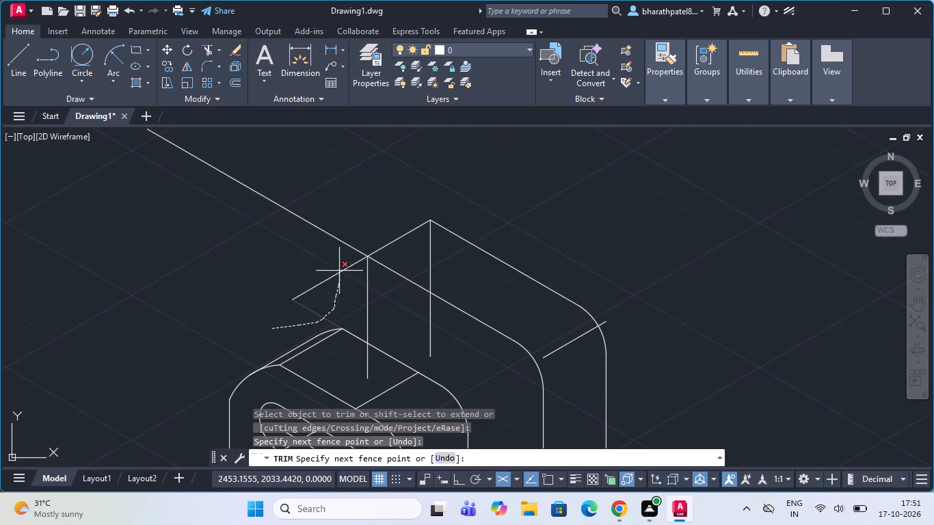
pyautogui.moveTo(339, 269); pyautogui.dragTo(314, 257)
pyautogui.moveTo(397, 226); pyautogui.dragTo(330, 264)
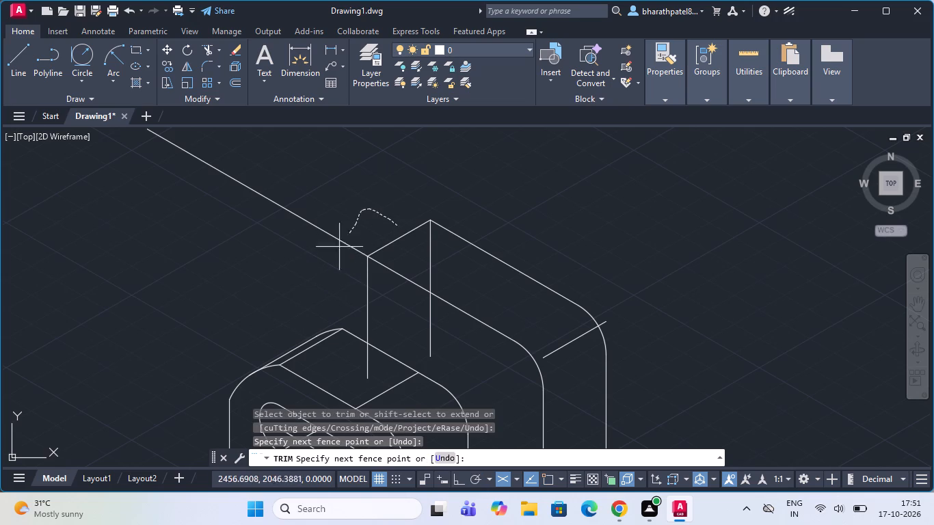
pyautogui.moveTo(330, 264); pyautogui.dragTo(308, 291)
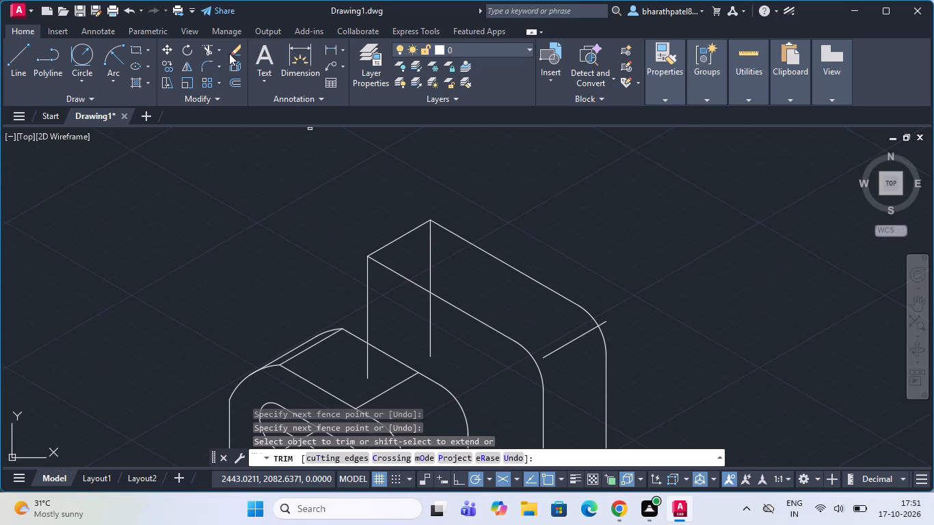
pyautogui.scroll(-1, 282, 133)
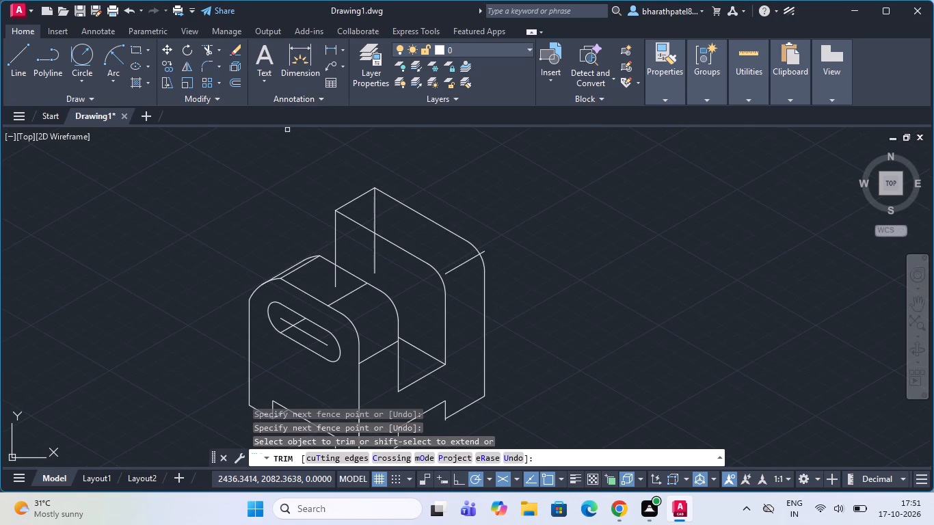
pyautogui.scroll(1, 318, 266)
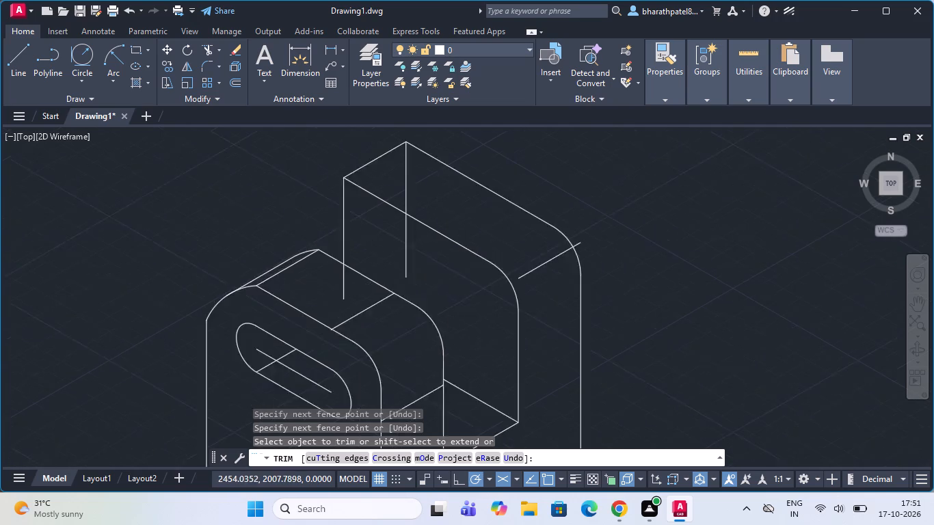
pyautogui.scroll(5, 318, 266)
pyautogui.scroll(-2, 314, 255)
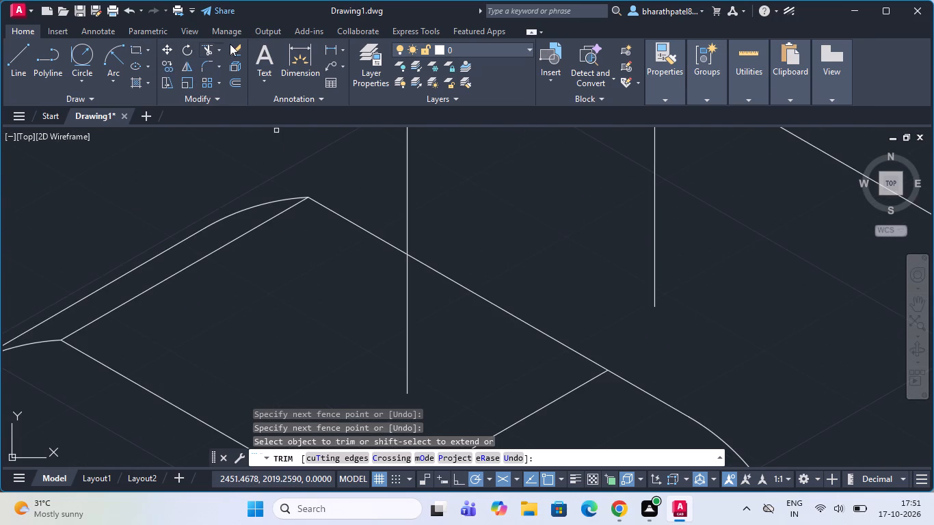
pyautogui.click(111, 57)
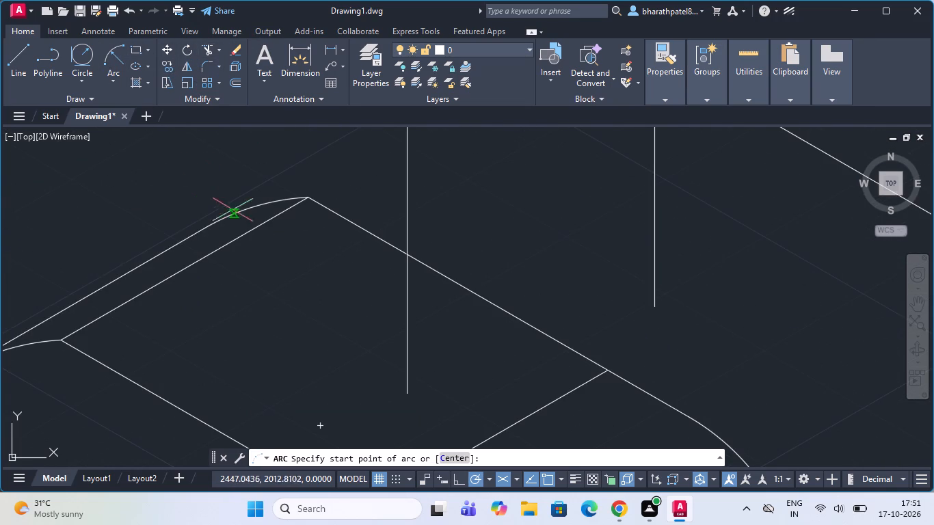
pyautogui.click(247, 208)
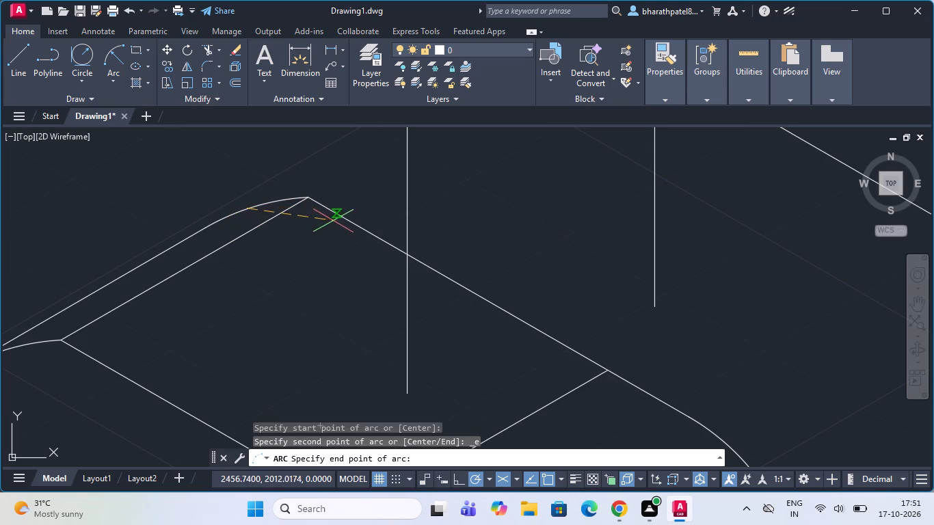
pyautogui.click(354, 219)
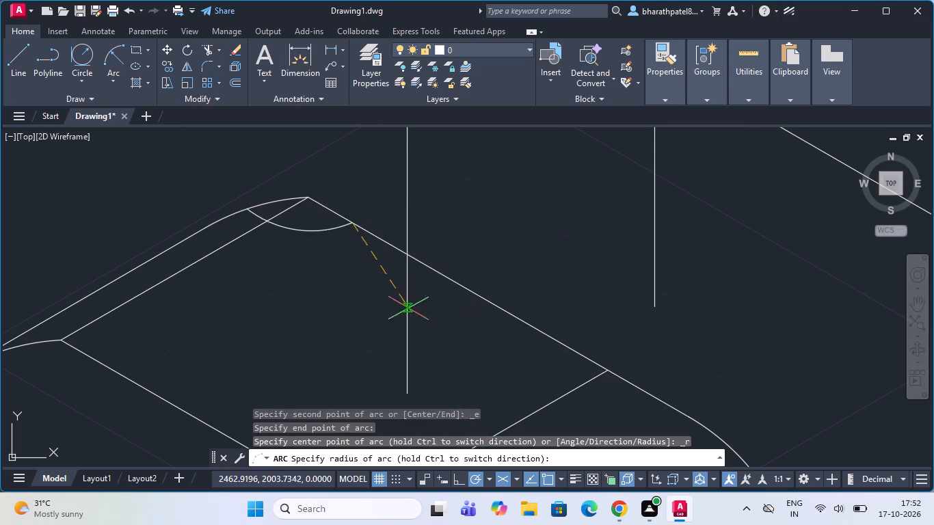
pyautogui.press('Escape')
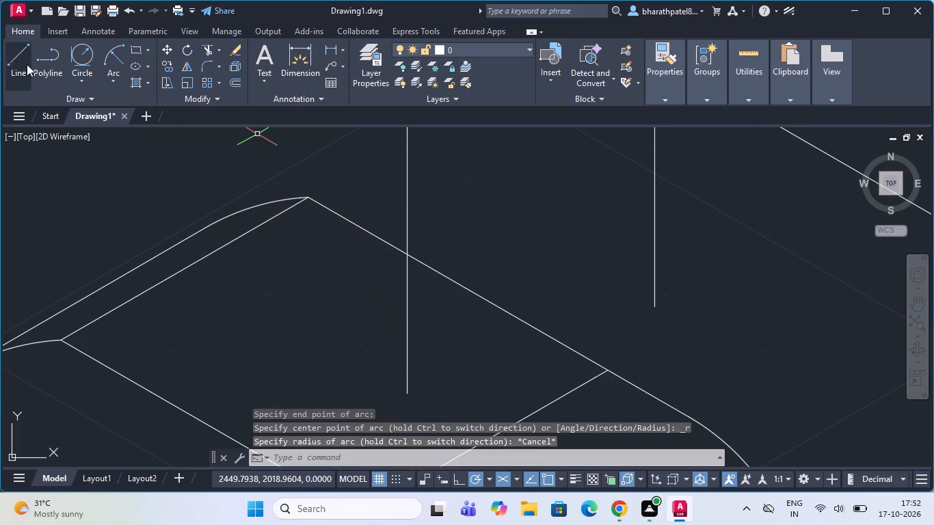
# Draw a start-end-radius arc at the front upright's far back corner, from its back top edge to the existing corner arc.
pyautogui.click(116, 53)
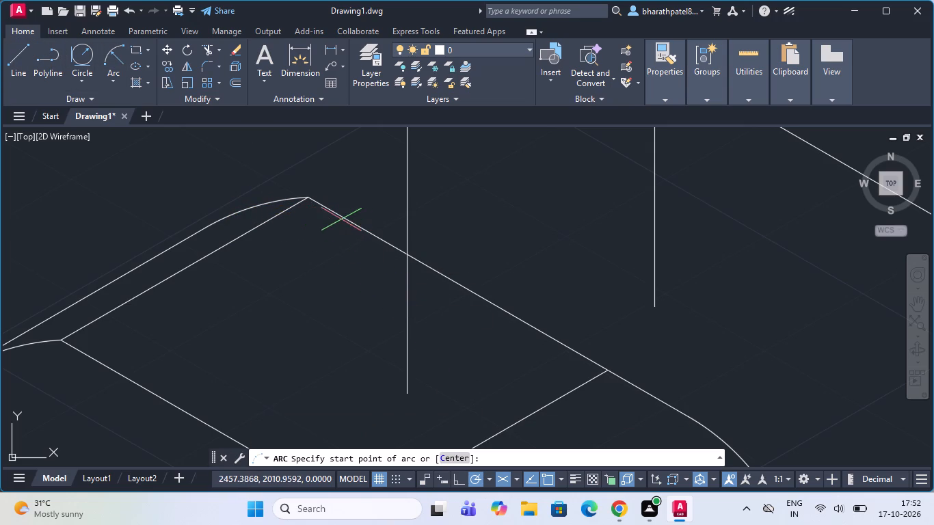
pyautogui.click(341, 218)
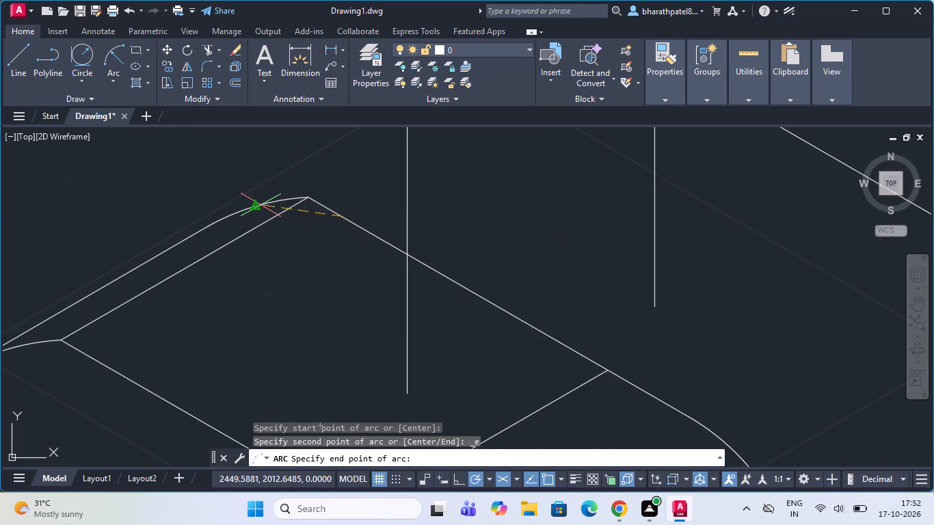
pyautogui.click(261, 204)
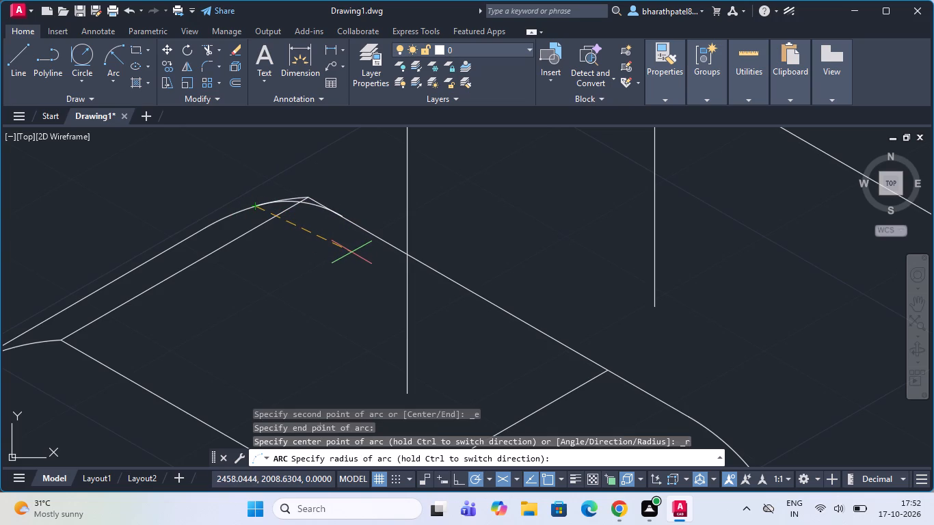
pyautogui.click(353, 256)
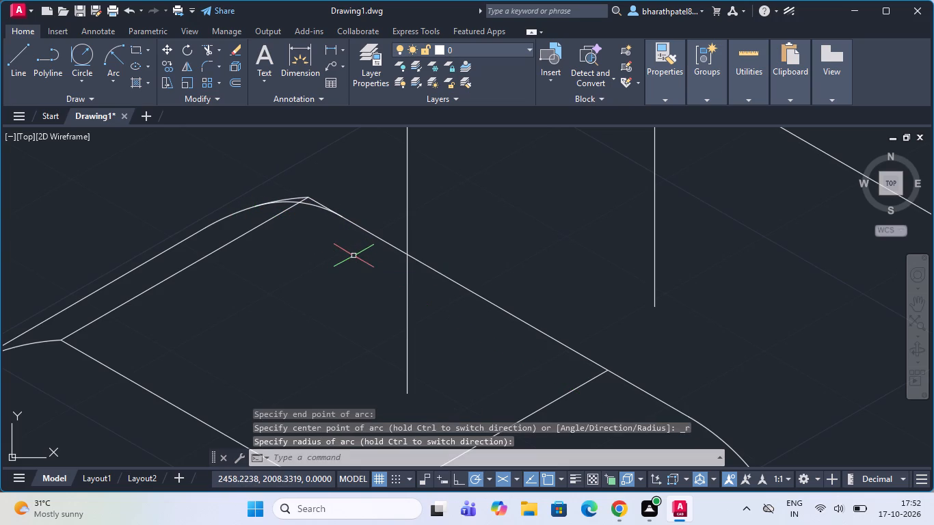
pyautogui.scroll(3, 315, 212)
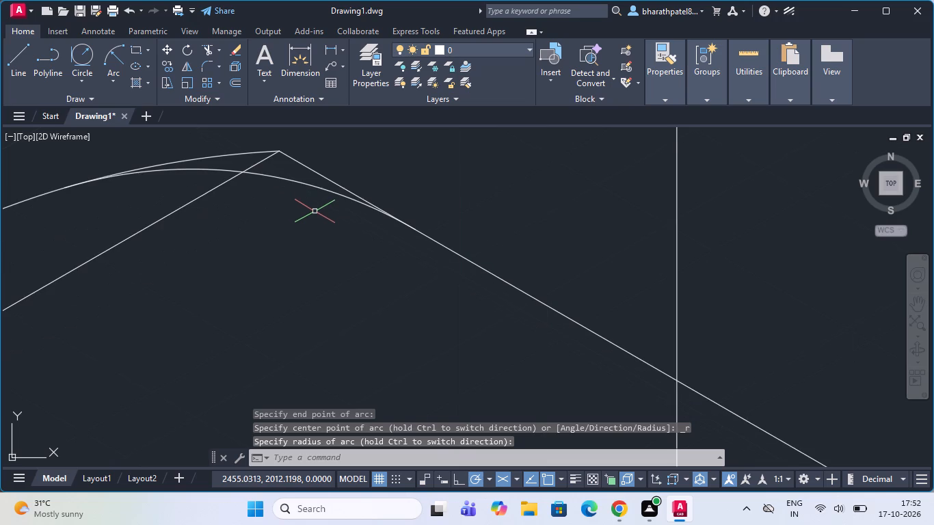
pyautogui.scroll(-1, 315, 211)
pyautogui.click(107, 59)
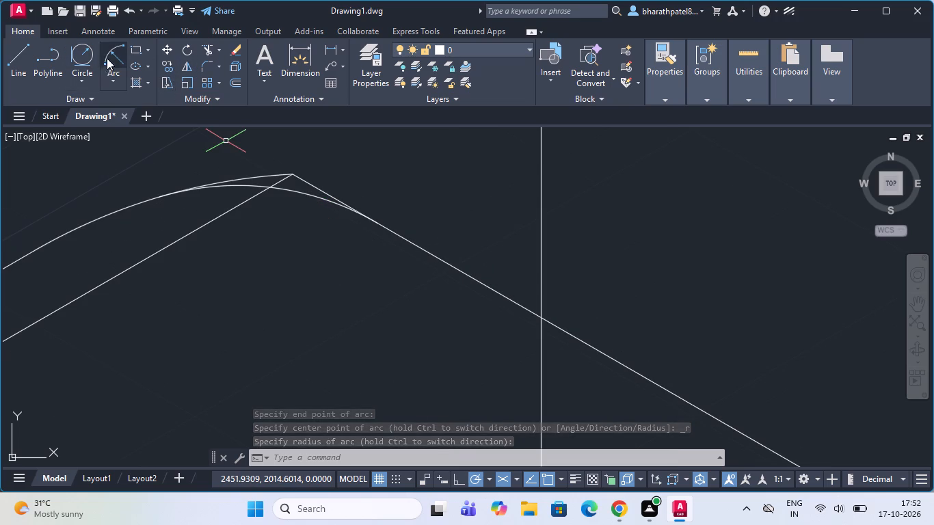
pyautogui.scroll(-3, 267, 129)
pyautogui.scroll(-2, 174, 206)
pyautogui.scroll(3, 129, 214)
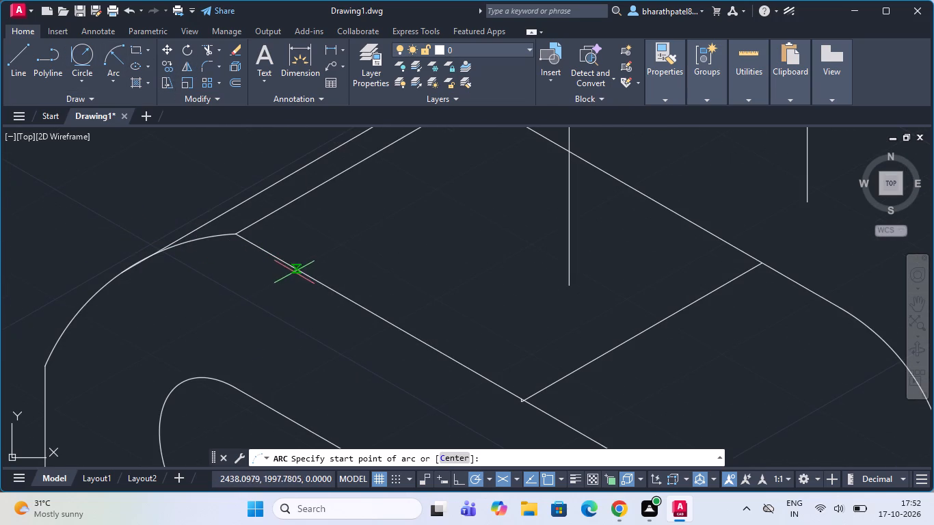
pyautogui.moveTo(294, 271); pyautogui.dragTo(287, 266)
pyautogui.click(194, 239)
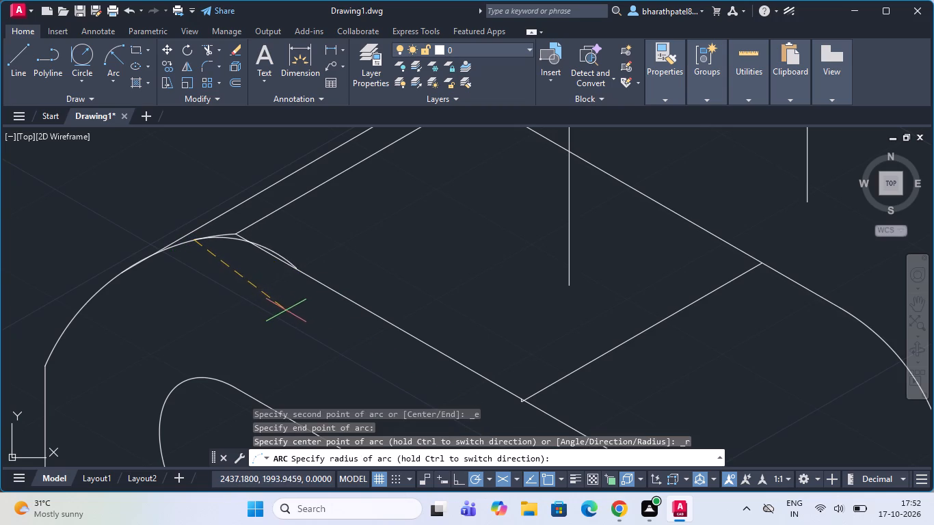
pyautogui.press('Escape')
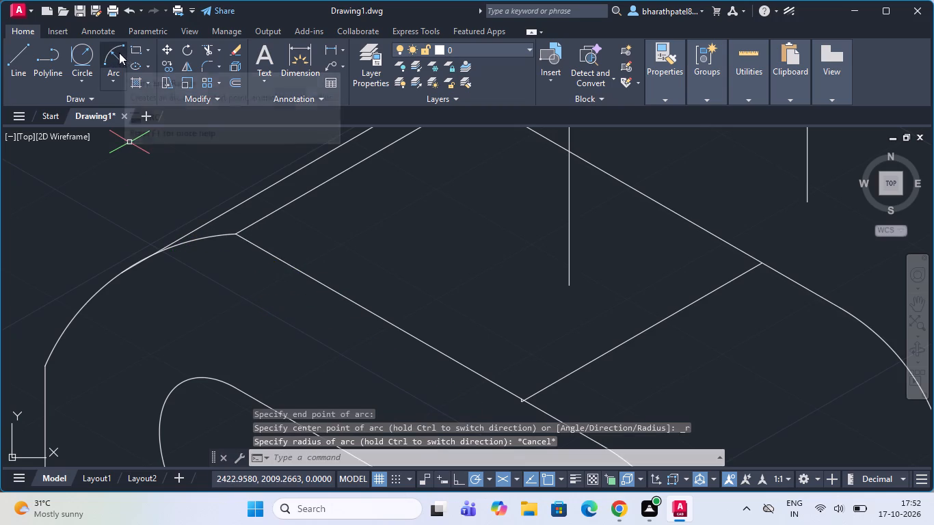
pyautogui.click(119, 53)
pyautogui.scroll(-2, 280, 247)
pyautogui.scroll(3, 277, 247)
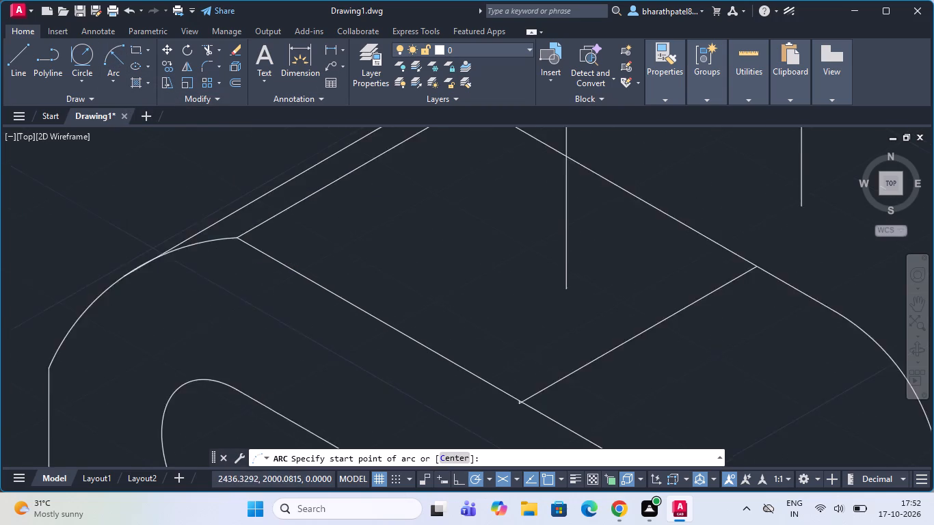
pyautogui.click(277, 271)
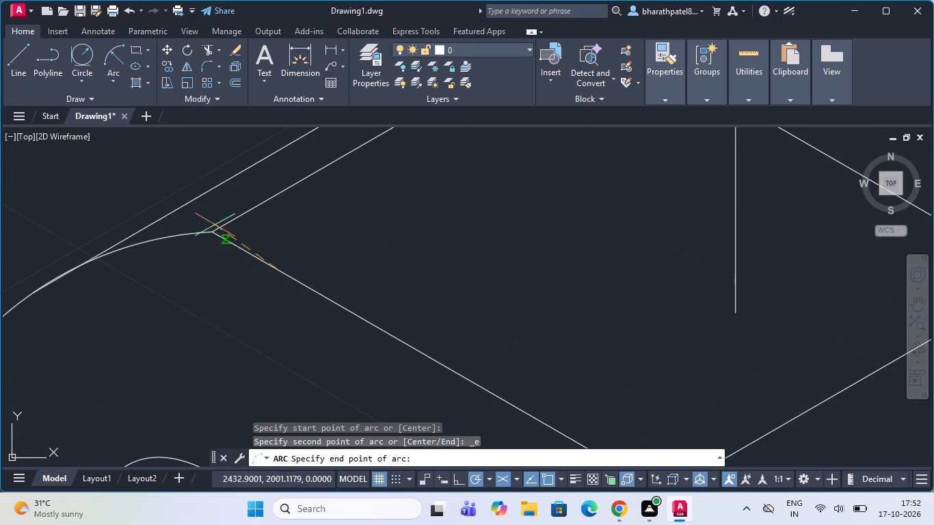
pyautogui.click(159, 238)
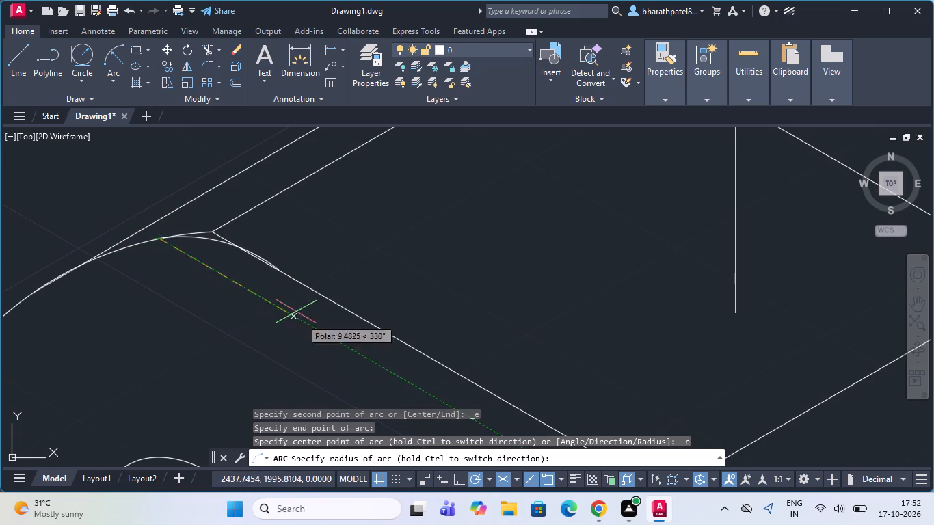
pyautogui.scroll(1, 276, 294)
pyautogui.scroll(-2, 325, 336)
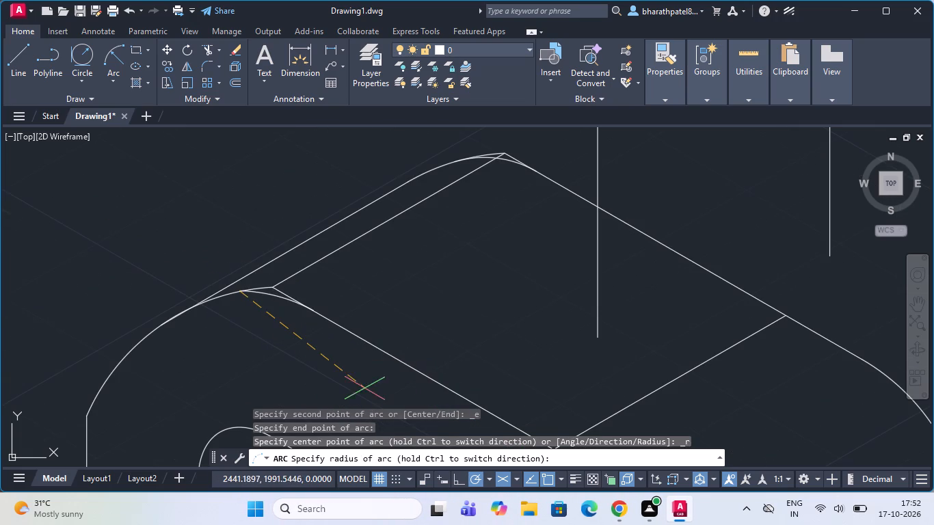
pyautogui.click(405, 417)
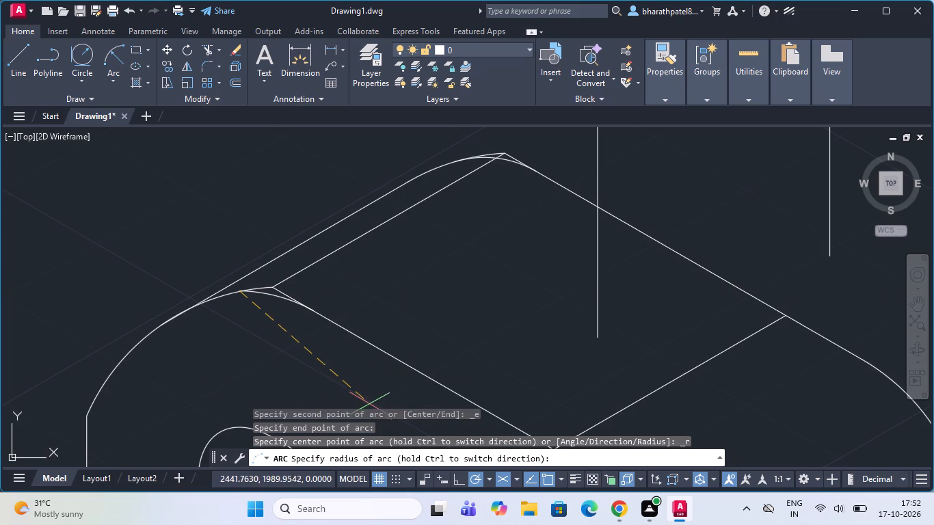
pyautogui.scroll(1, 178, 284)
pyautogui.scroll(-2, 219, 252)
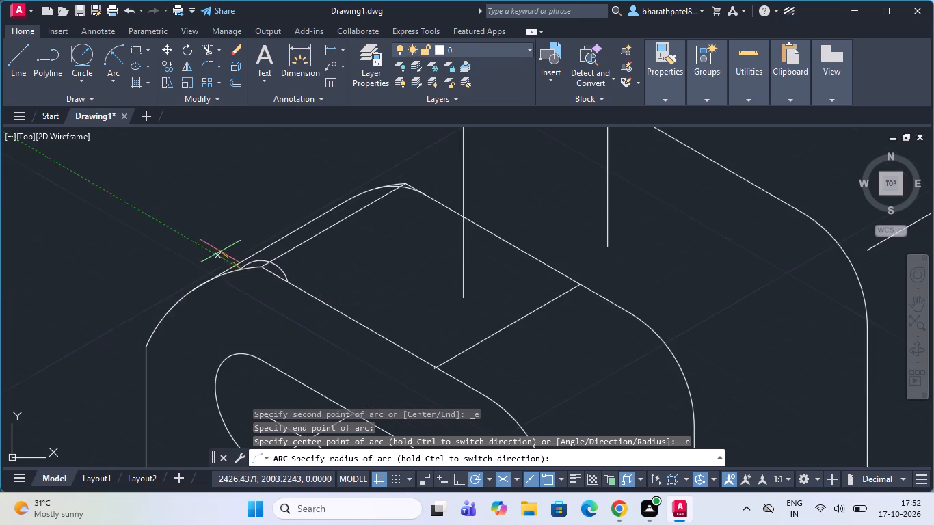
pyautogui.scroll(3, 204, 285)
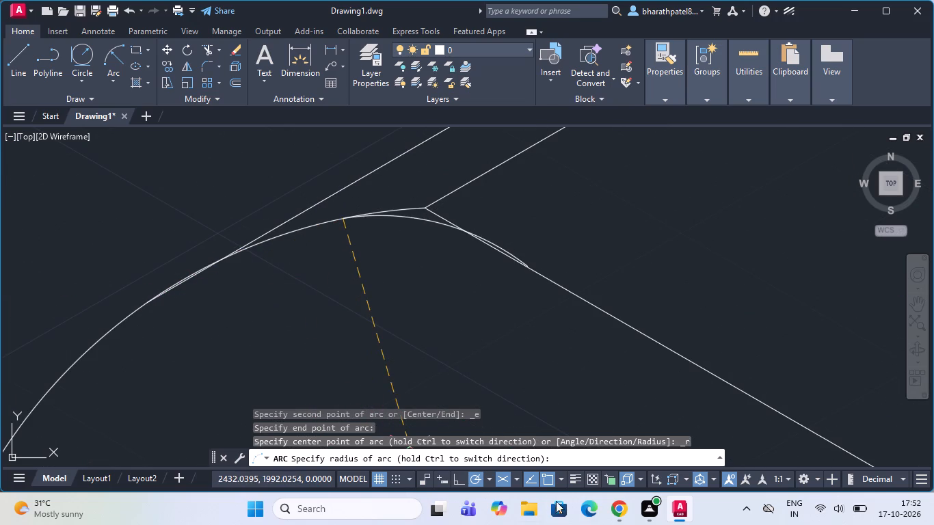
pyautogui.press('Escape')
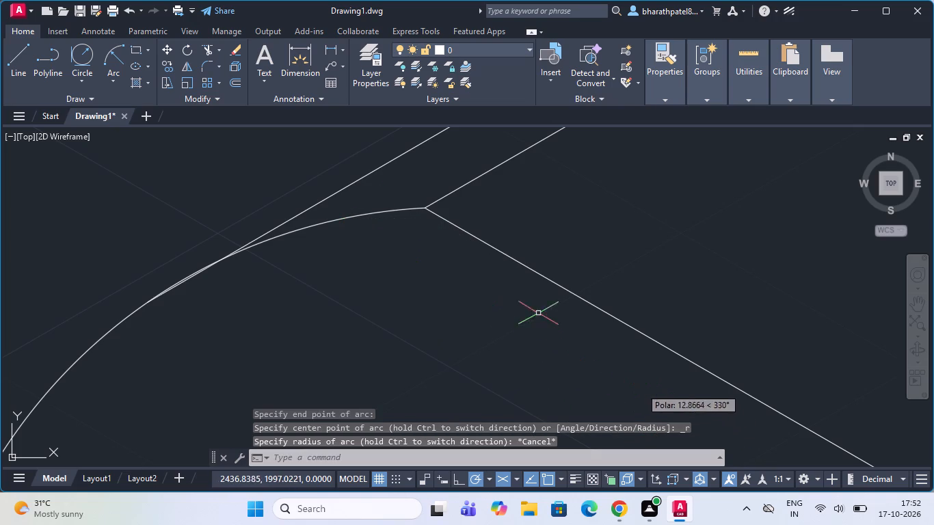
# Draw a start-end-radius arc at the front upright's far front corner, from its front top edge to the existing corner arc.
pyautogui.click(107, 57)
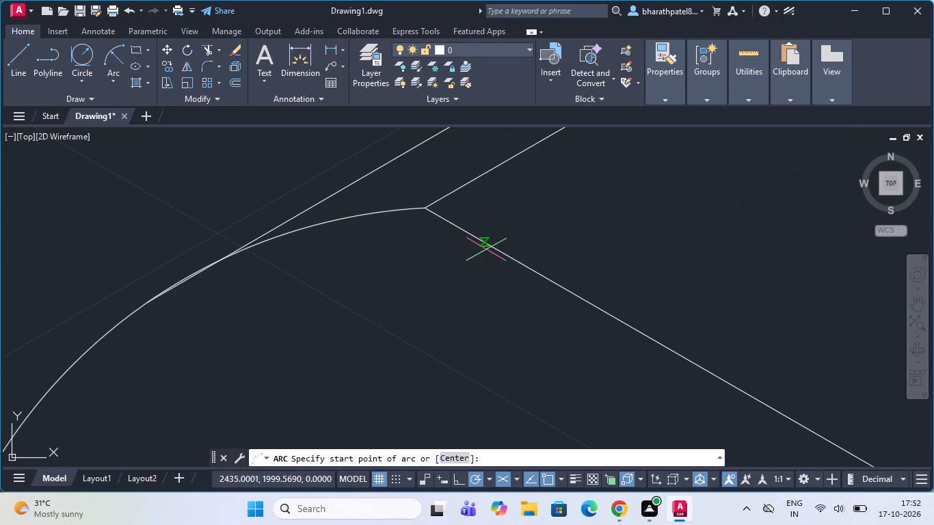
pyautogui.moveTo(494, 252); pyautogui.dragTo(486, 247)
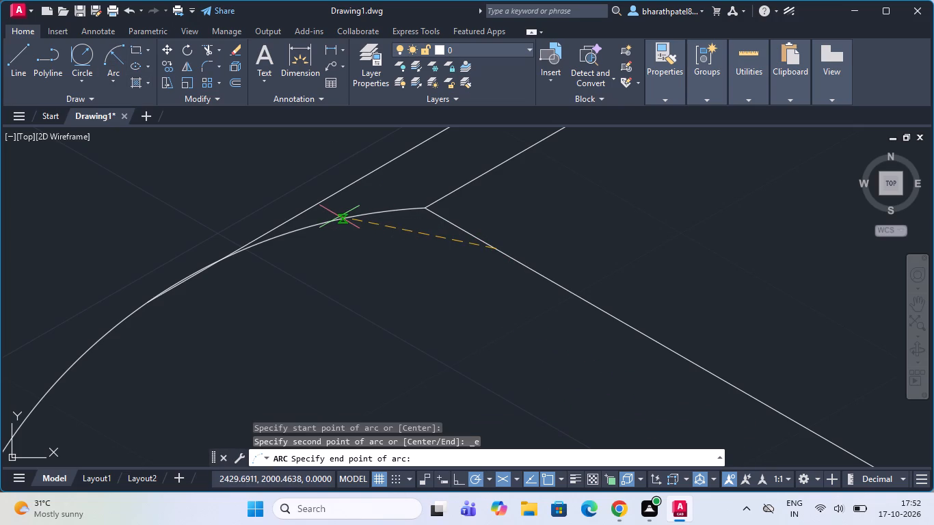
pyautogui.click(333, 218)
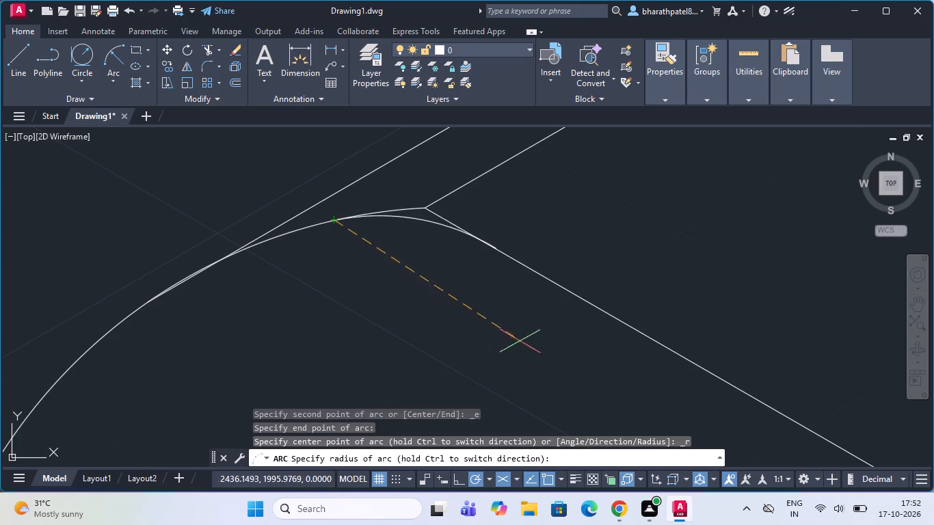
pyautogui.click(627, 379)
# Trim the leftover sharp corner outlines outside the new arcs at the front upright's far front and far back corners.
pyautogui.scroll(1, 464, 189)
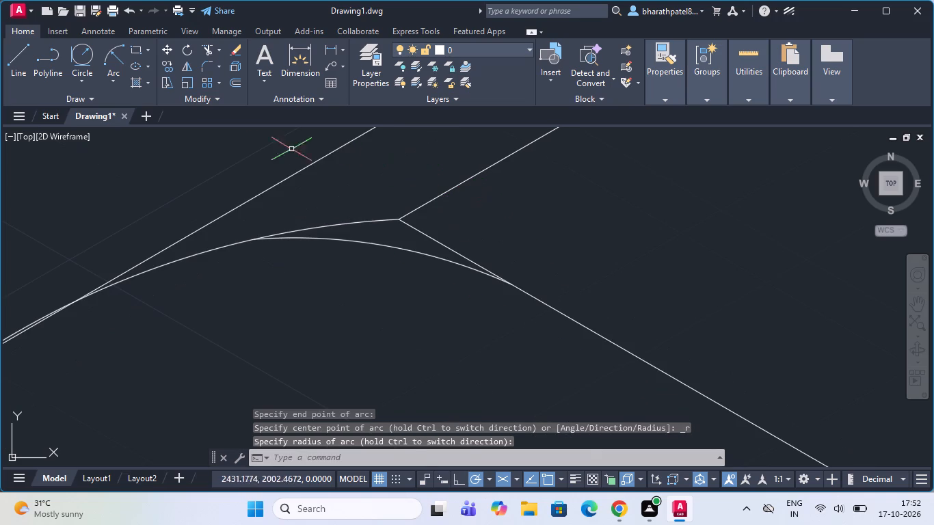
pyautogui.click(204, 47)
pyautogui.click(343, 225)
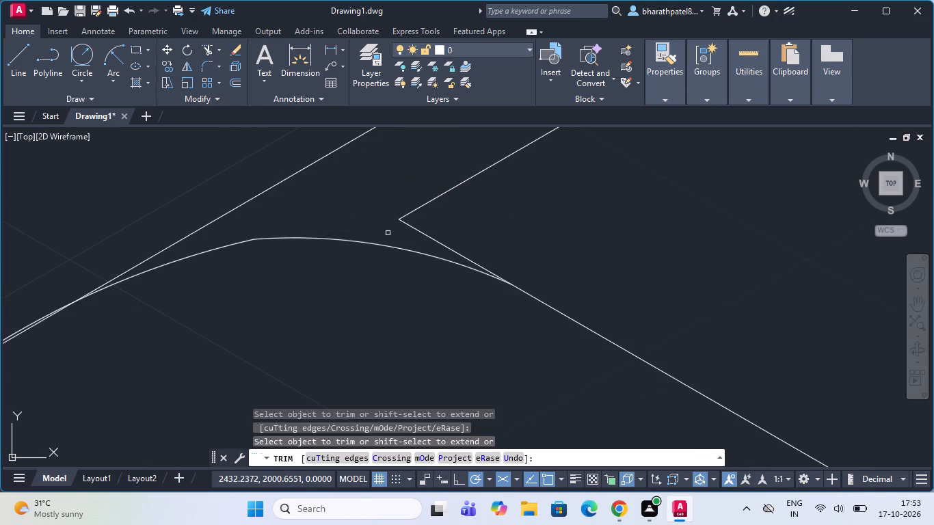
pyautogui.click(431, 238)
pyautogui.scroll(-4, 431, 250)
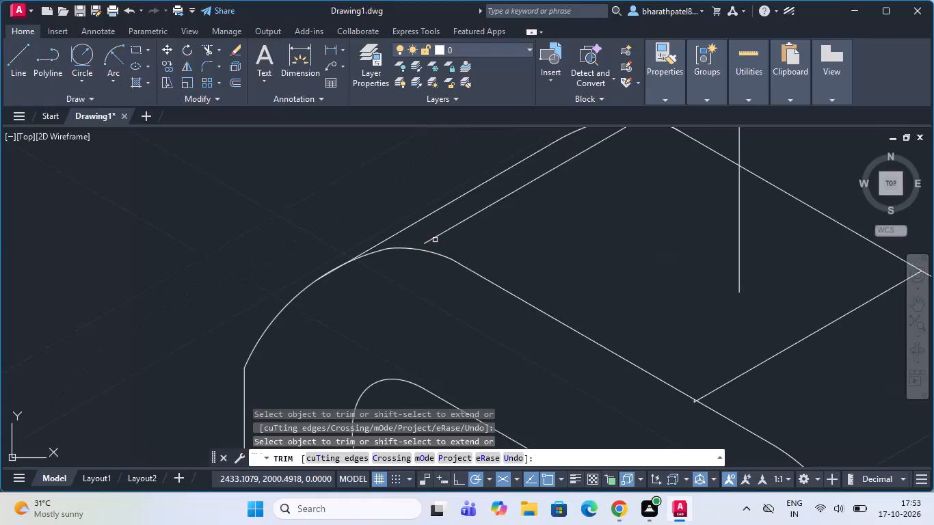
pyautogui.scroll(-2, 556, 213)
pyautogui.scroll(4, 581, 185)
pyautogui.scroll(-1, 583, 187)
pyautogui.scroll(3, 620, 157)
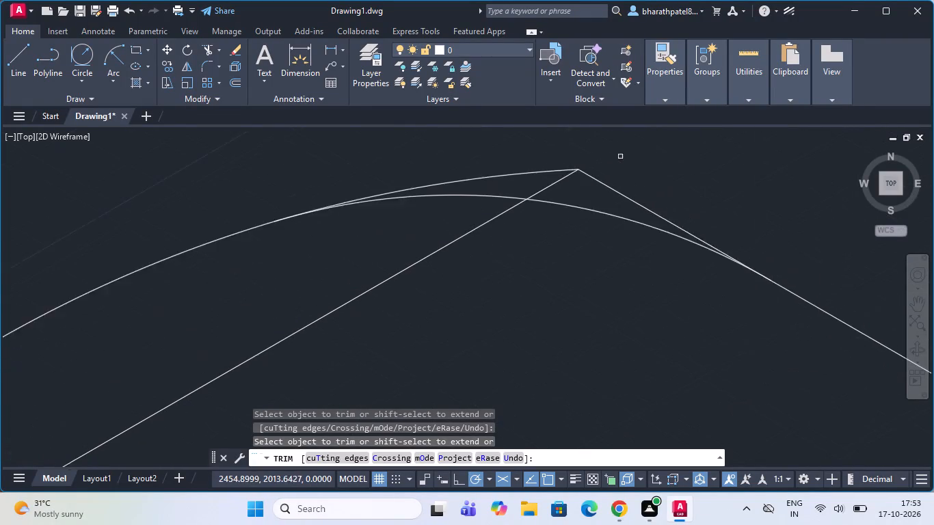
pyautogui.scroll(1, 620, 157)
pyautogui.moveTo(449, 176); pyautogui.dragTo(683, 228)
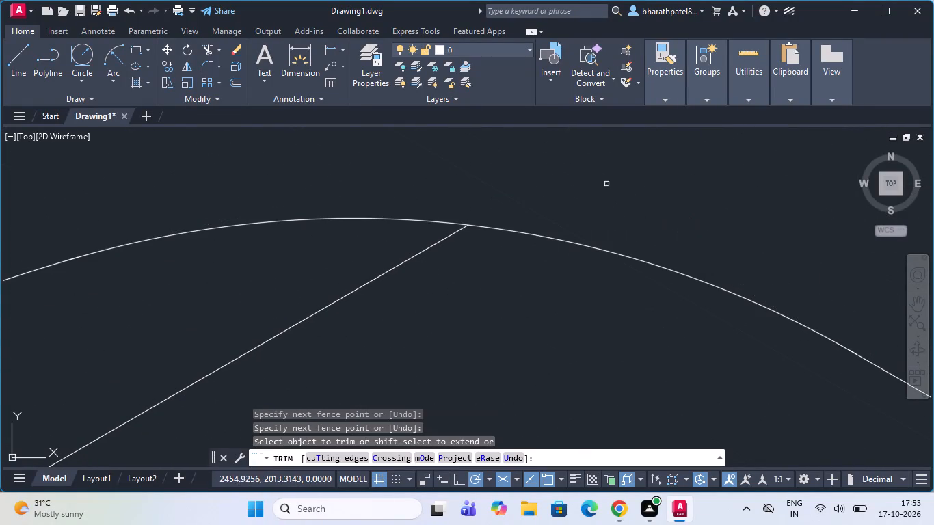
# Draw a short line extending the front upright's far depth edge from its loose front end across the front corner arc.
pyautogui.scroll(-3, 458, 144)
pyautogui.click(16, 56)
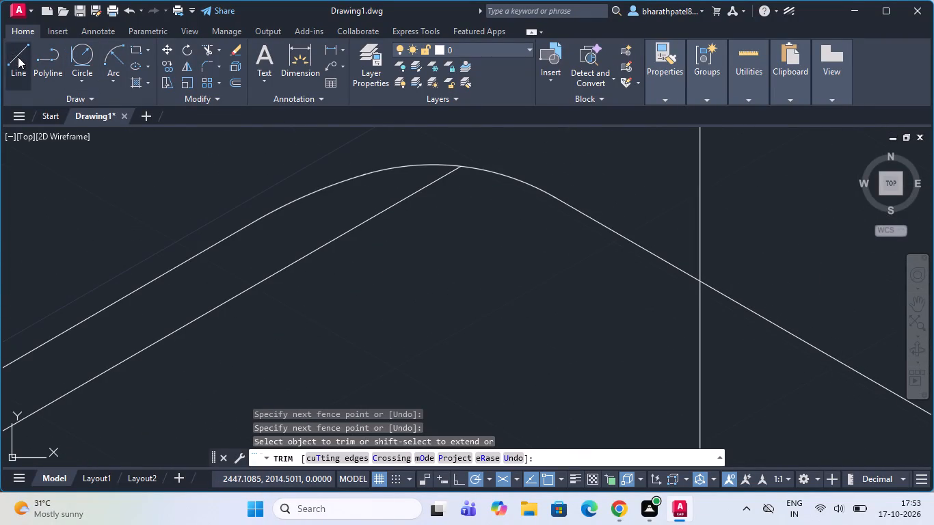
pyautogui.scroll(-3, 302, 211)
pyautogui.scroll(2, 223, 256)
pyautogui.scroll(-2, 220, 255)
pyautogui.scroll(2, 170, 282)
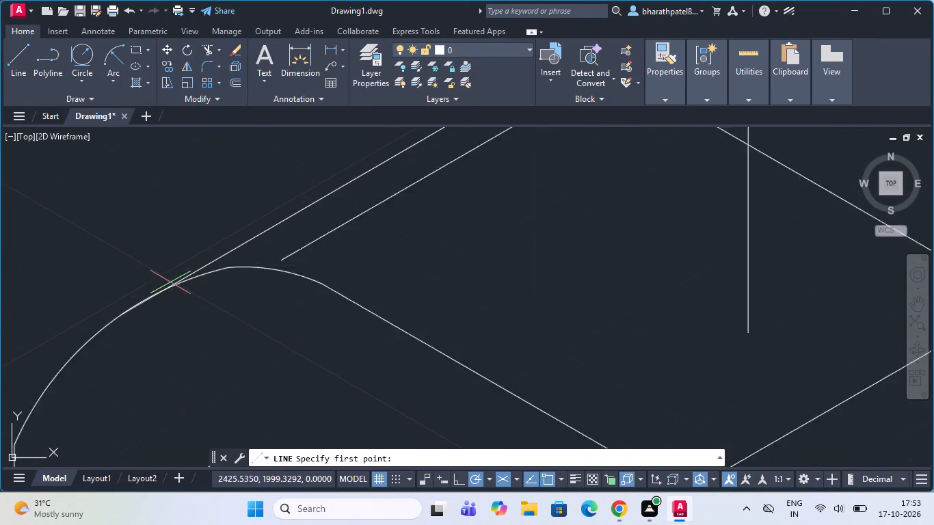
pyautogui.scroll(1, 170, 282)
pyautogui.click(344, 243)
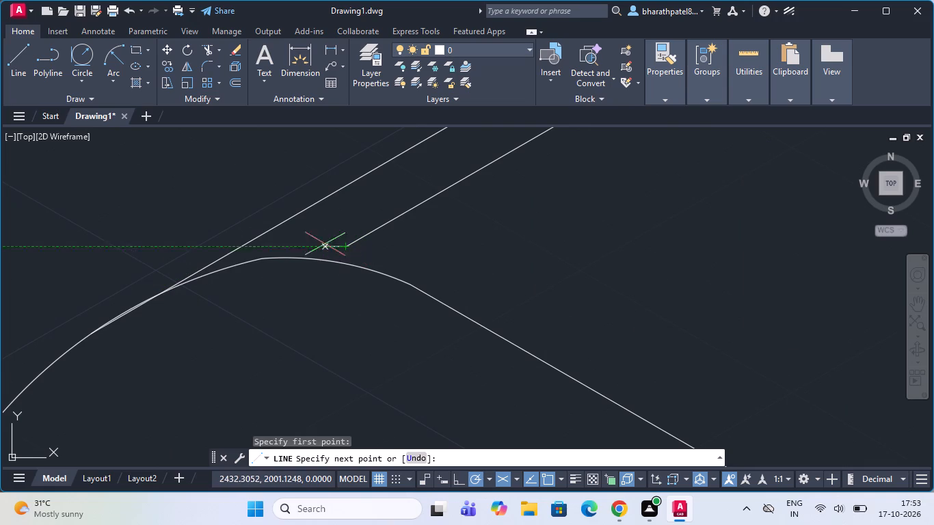
pyautogui.click(272, 284)
pyautogui.press('Escape')
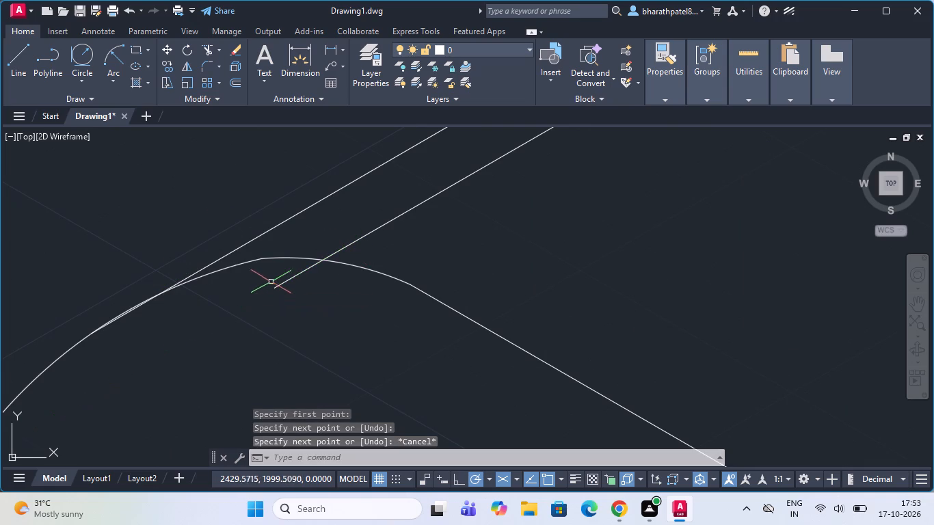
# Trim the extended depth edge's overshoot inside the front upright's front corner arc.
pyautogui.click(206, 46)
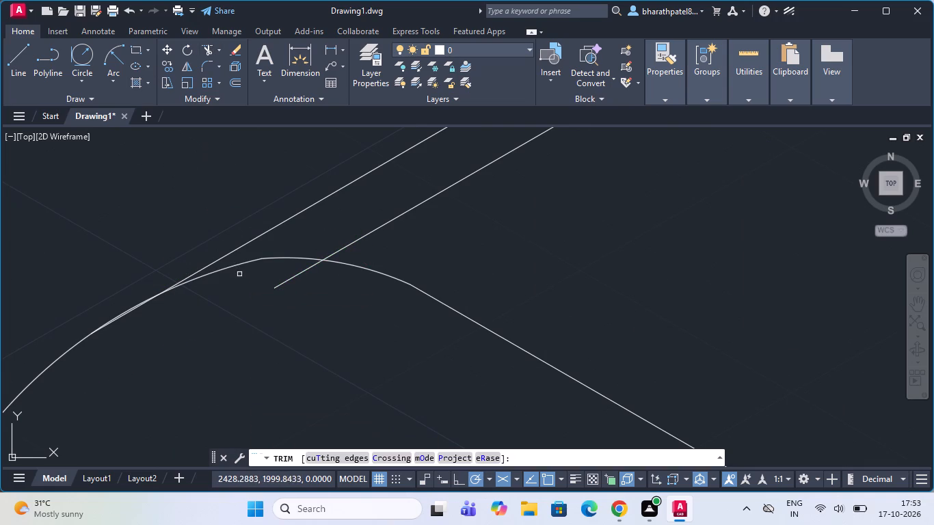
pyautogui.moveTo(245, 276); pyautogui.dragTo(289, 284)
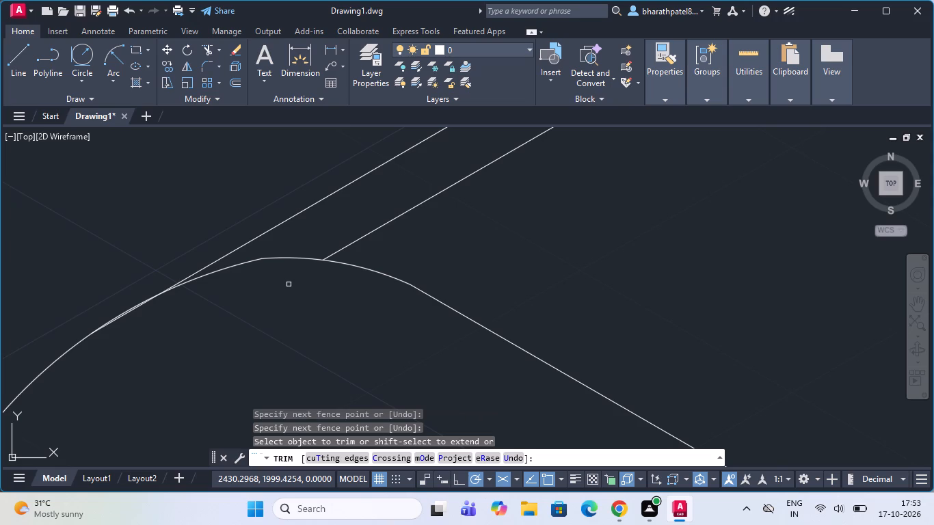
pyautogui.scroll(-3, 289, 297)
pyautogui.scroll(-2, 423, 270)
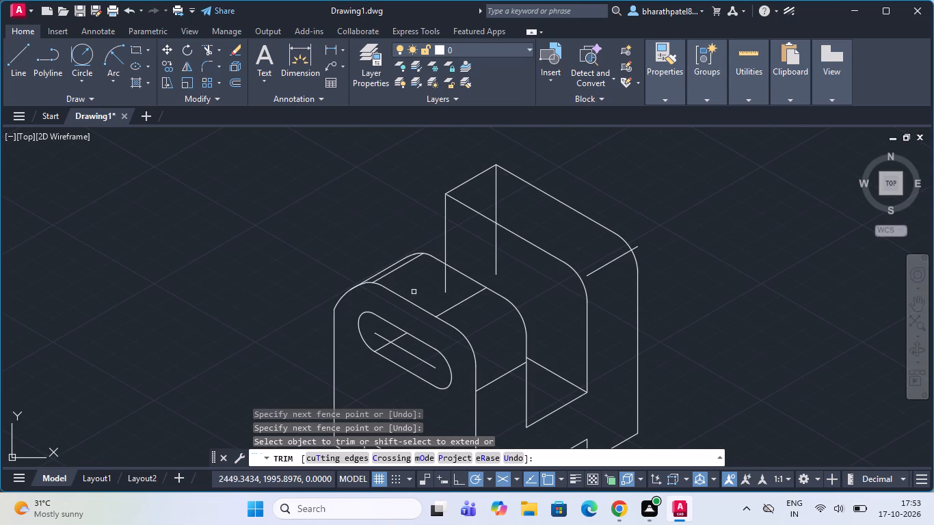
pyautogui.scroll(1, 413, 291)
pyautogui.scroll(-2, 413, 291)
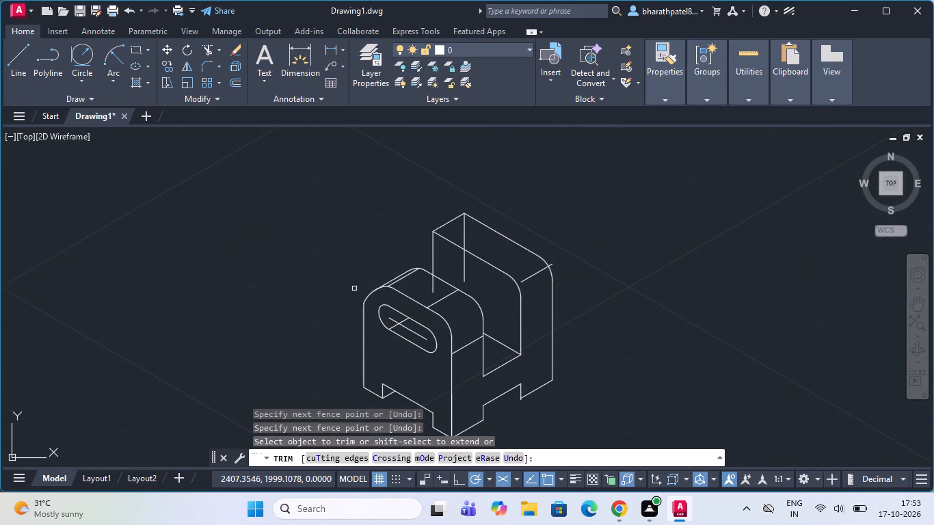
pyautogui.press('Escape')
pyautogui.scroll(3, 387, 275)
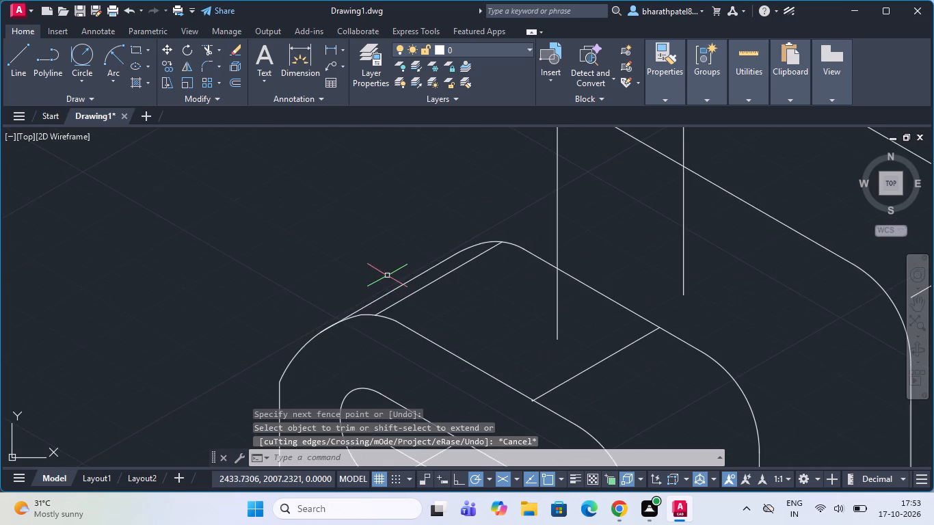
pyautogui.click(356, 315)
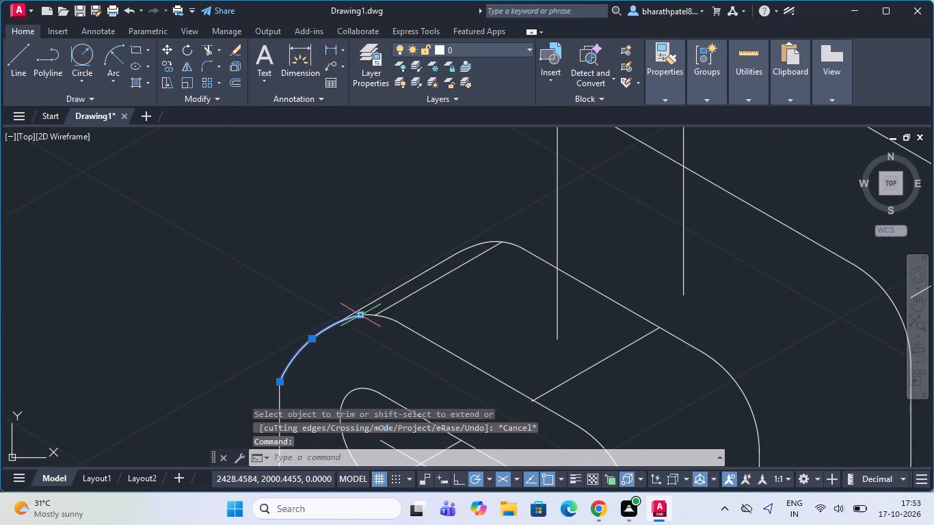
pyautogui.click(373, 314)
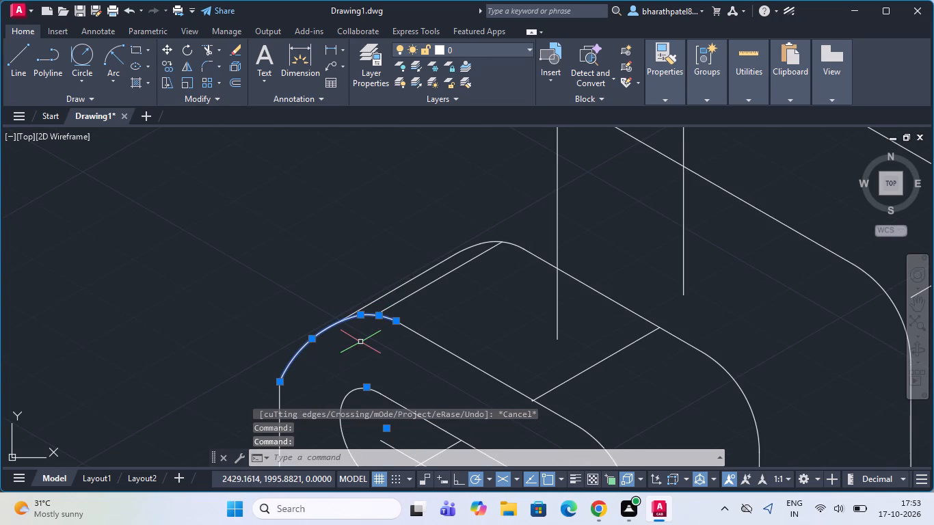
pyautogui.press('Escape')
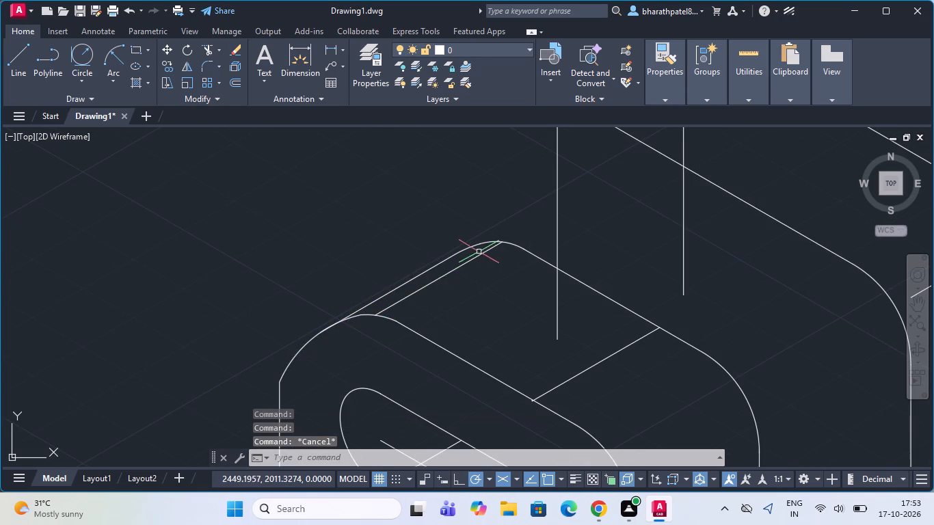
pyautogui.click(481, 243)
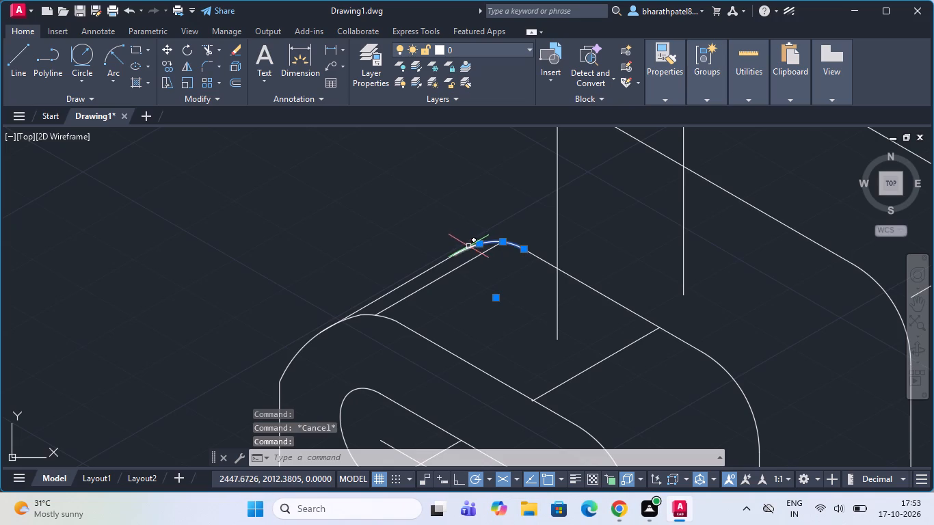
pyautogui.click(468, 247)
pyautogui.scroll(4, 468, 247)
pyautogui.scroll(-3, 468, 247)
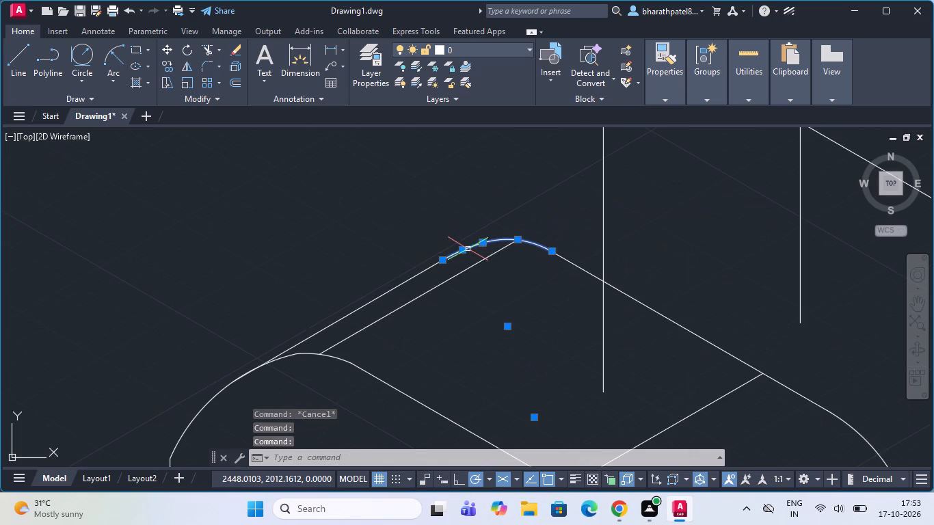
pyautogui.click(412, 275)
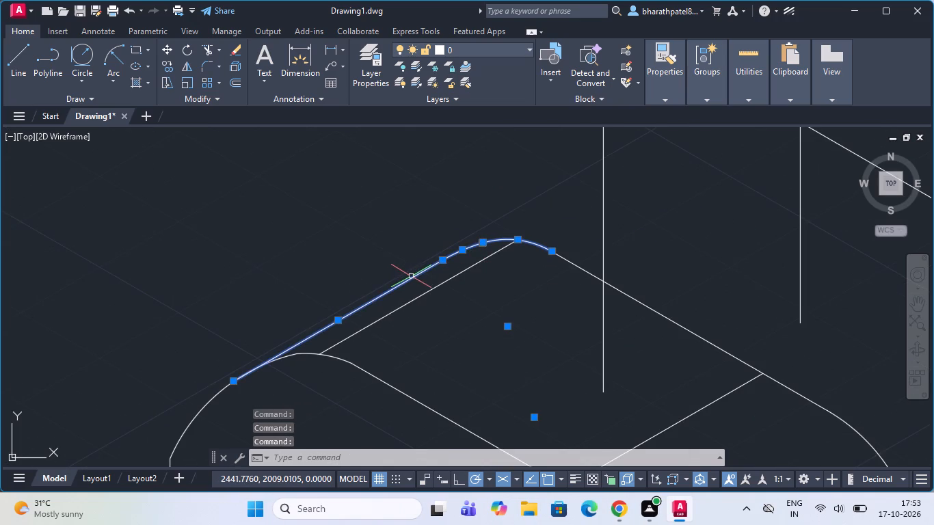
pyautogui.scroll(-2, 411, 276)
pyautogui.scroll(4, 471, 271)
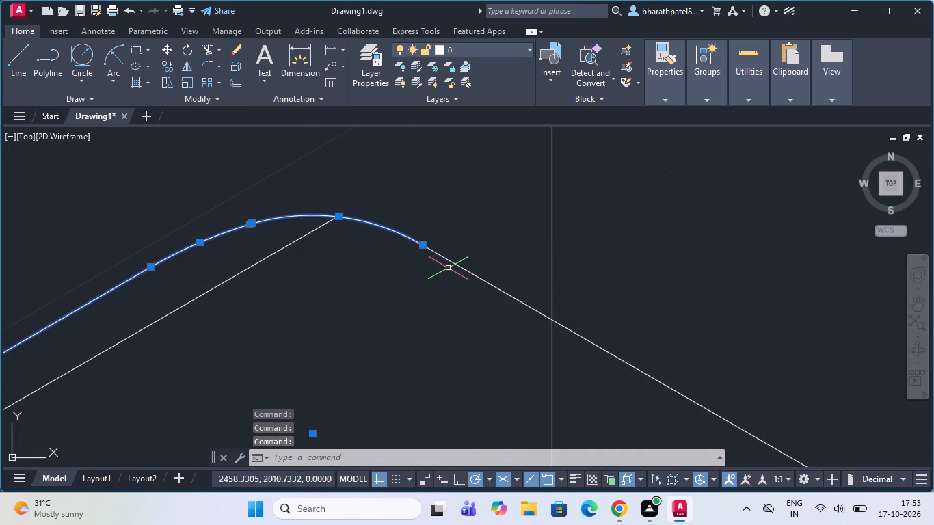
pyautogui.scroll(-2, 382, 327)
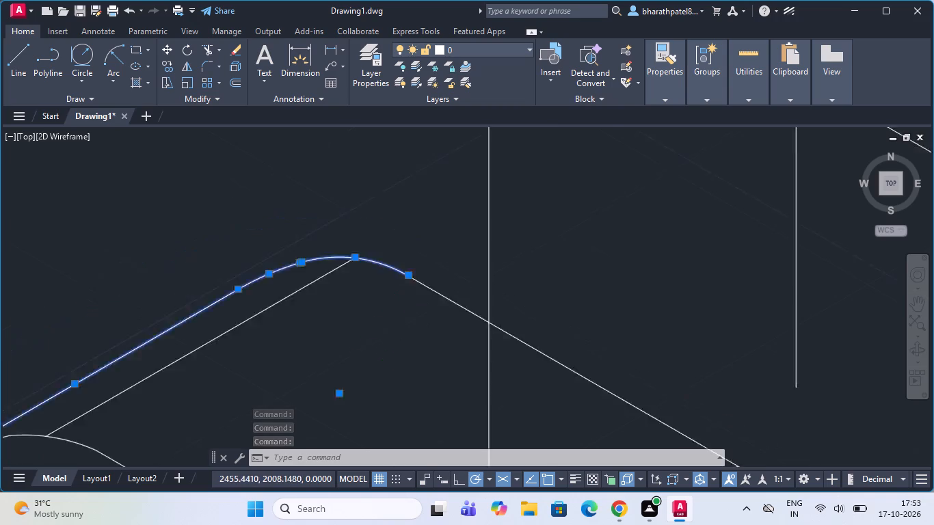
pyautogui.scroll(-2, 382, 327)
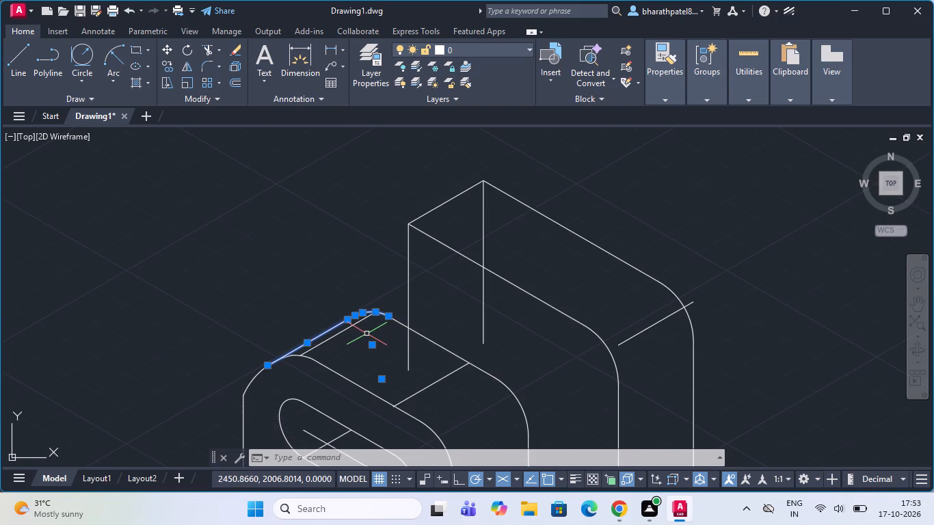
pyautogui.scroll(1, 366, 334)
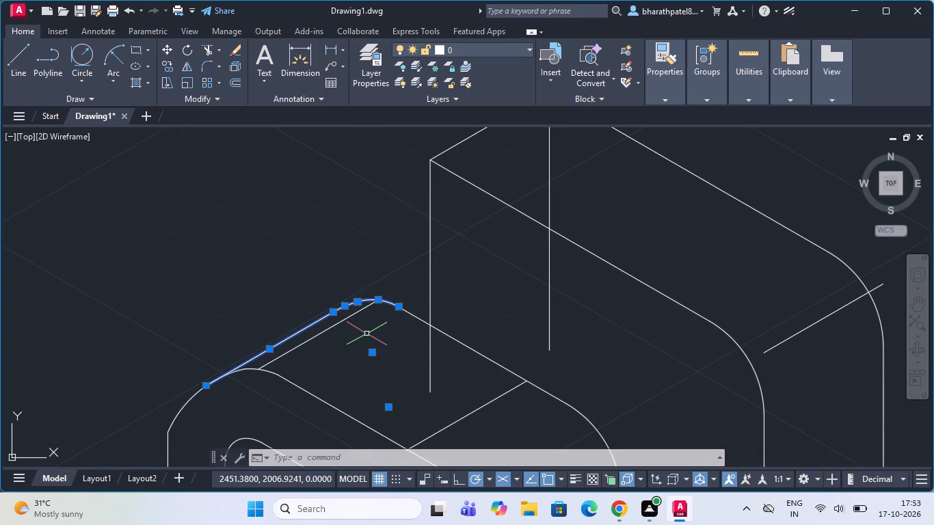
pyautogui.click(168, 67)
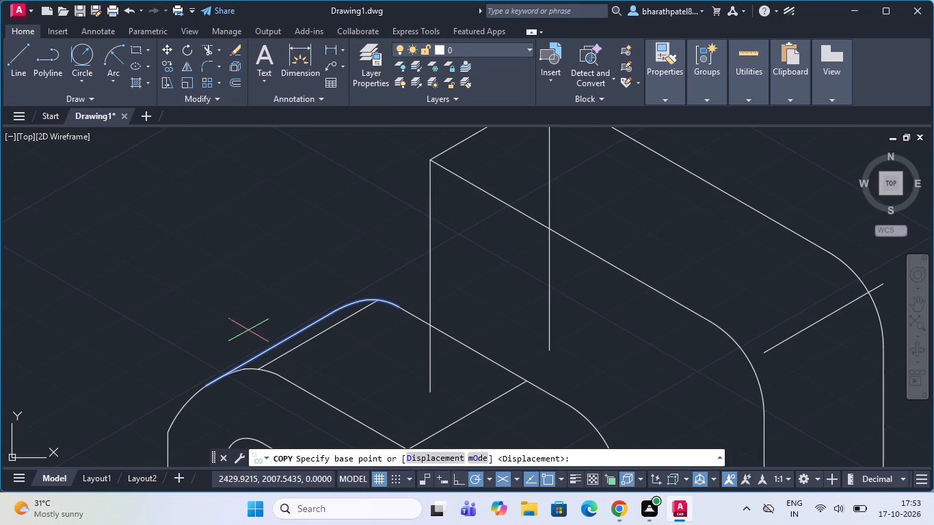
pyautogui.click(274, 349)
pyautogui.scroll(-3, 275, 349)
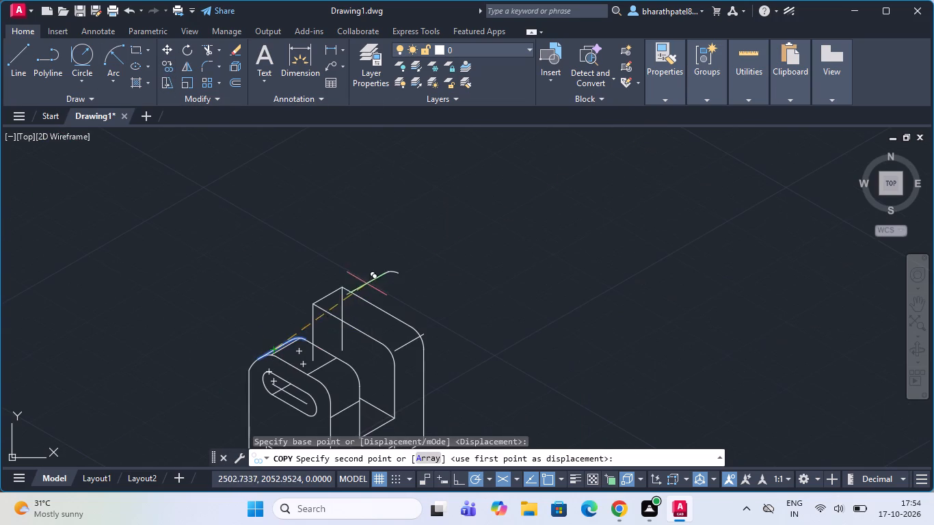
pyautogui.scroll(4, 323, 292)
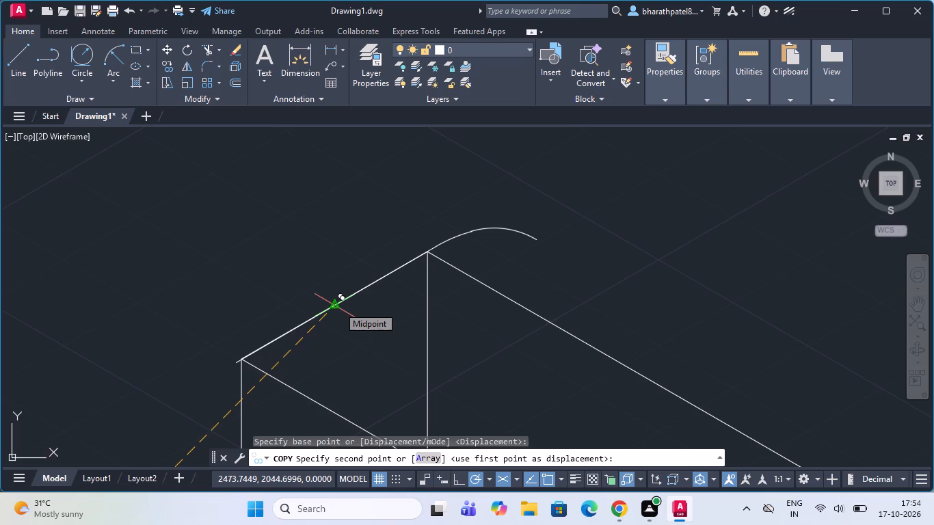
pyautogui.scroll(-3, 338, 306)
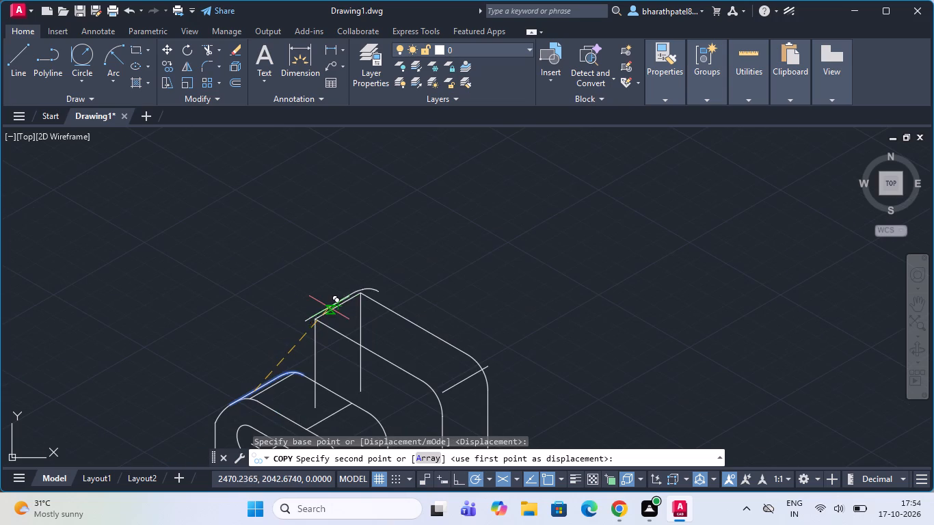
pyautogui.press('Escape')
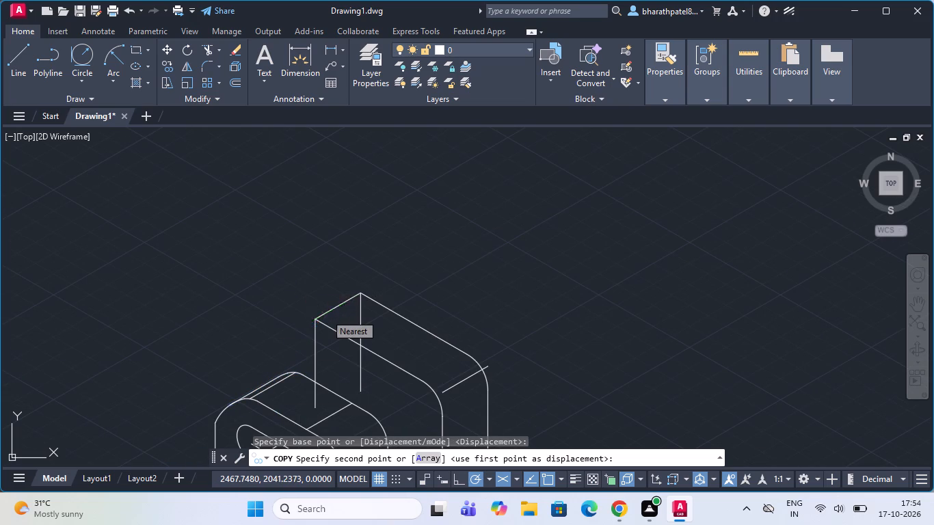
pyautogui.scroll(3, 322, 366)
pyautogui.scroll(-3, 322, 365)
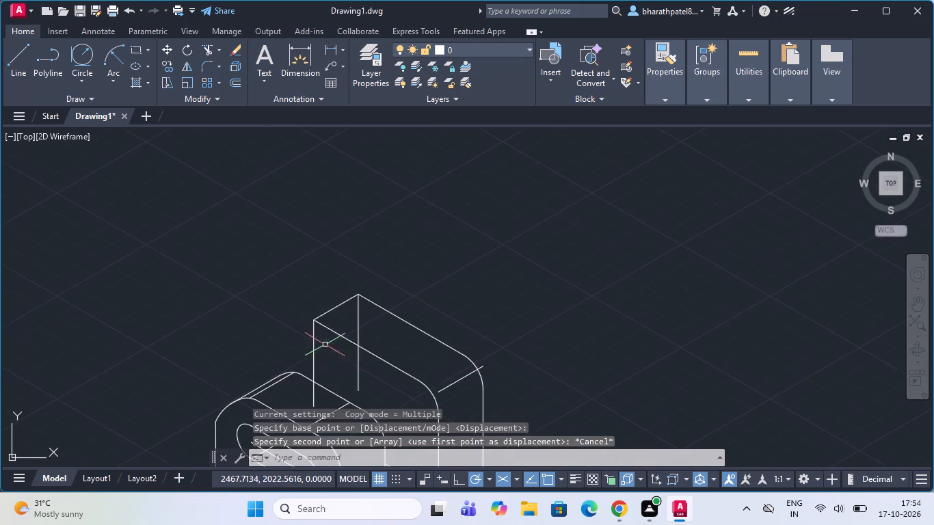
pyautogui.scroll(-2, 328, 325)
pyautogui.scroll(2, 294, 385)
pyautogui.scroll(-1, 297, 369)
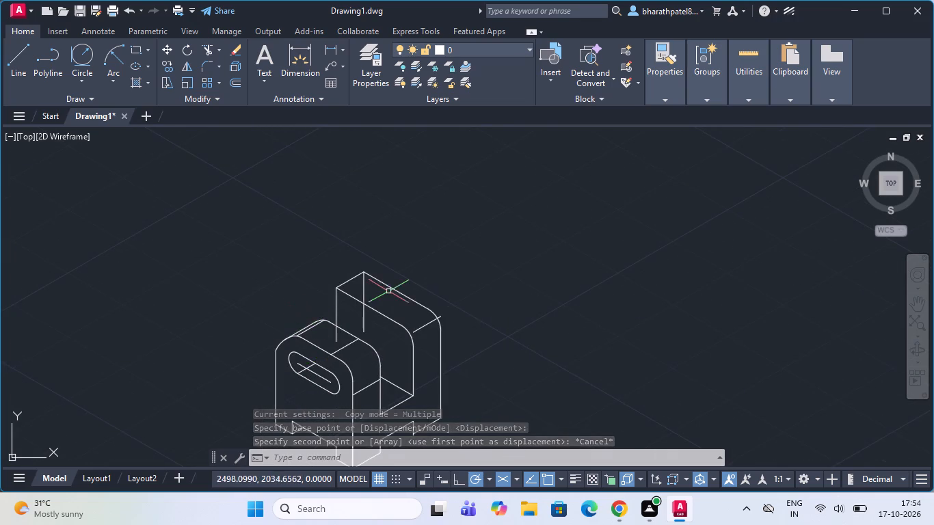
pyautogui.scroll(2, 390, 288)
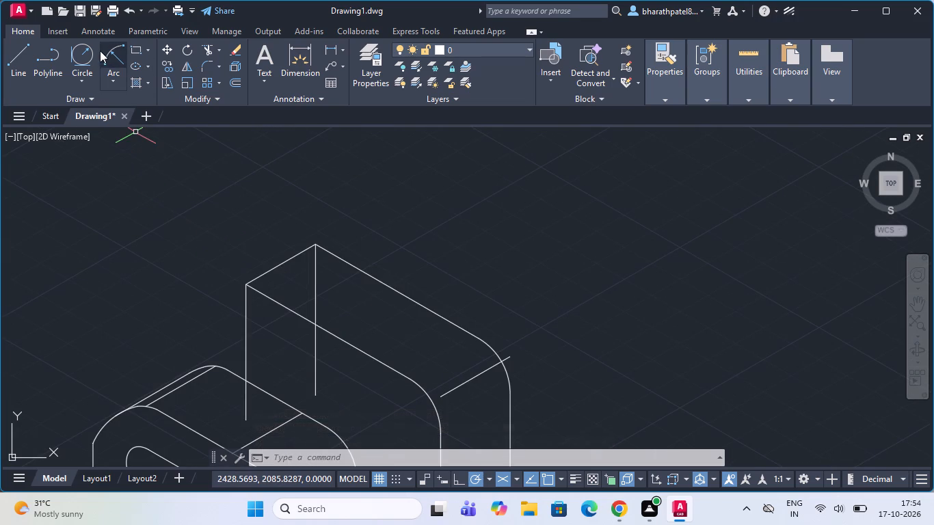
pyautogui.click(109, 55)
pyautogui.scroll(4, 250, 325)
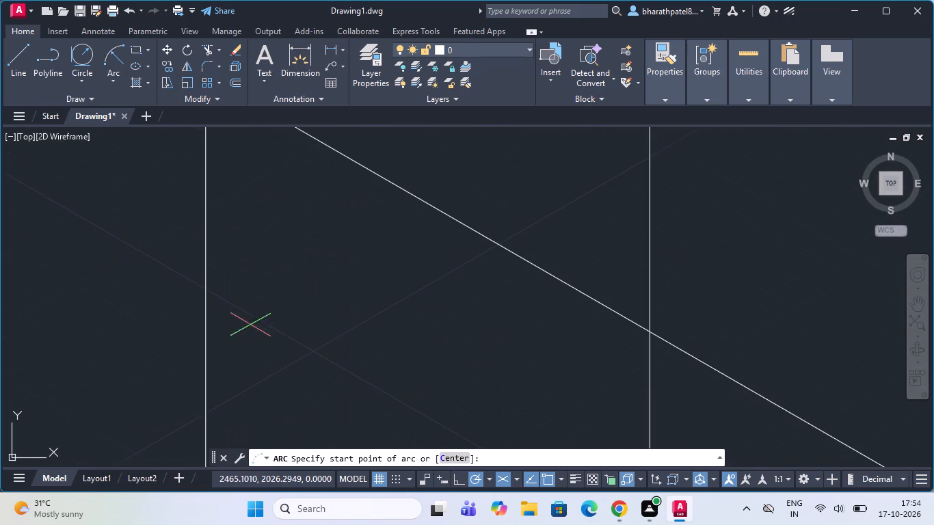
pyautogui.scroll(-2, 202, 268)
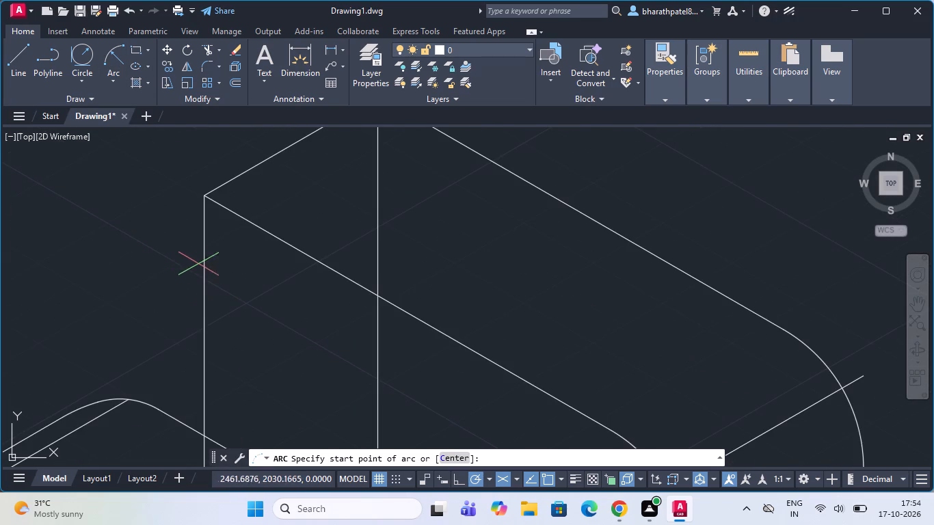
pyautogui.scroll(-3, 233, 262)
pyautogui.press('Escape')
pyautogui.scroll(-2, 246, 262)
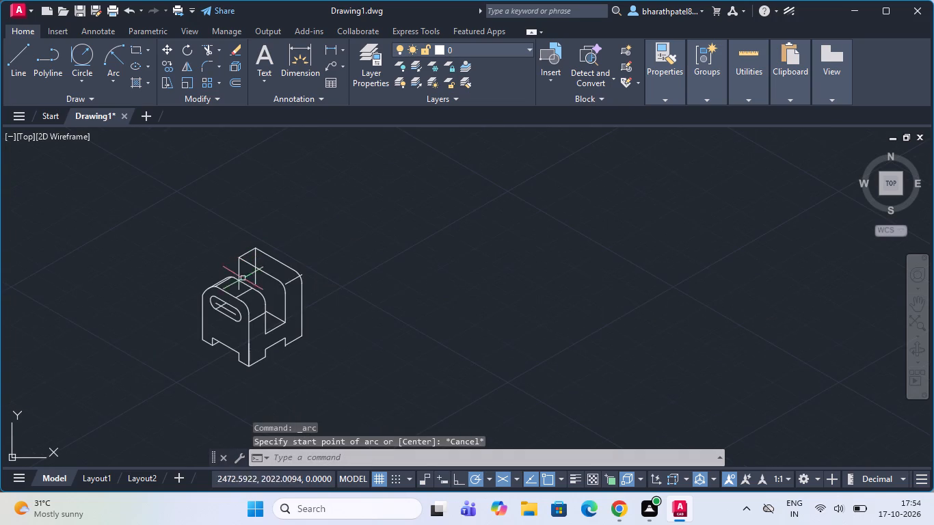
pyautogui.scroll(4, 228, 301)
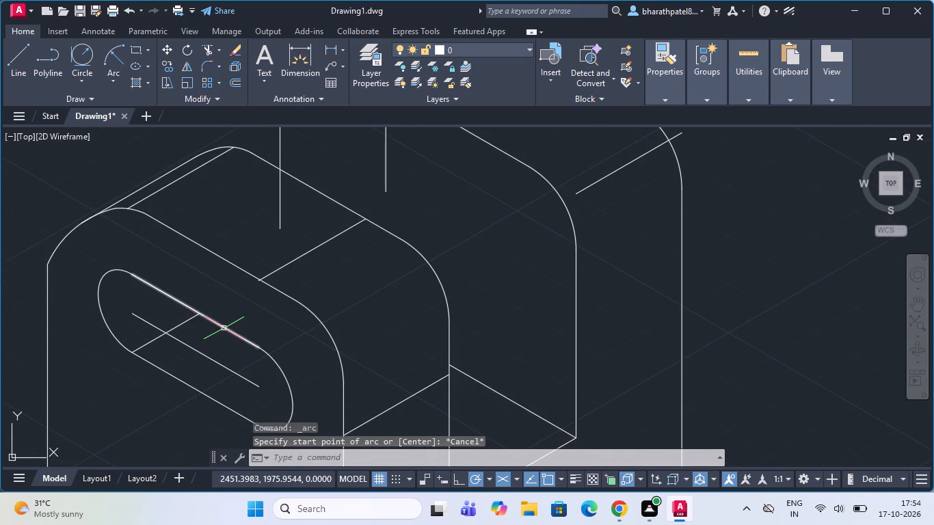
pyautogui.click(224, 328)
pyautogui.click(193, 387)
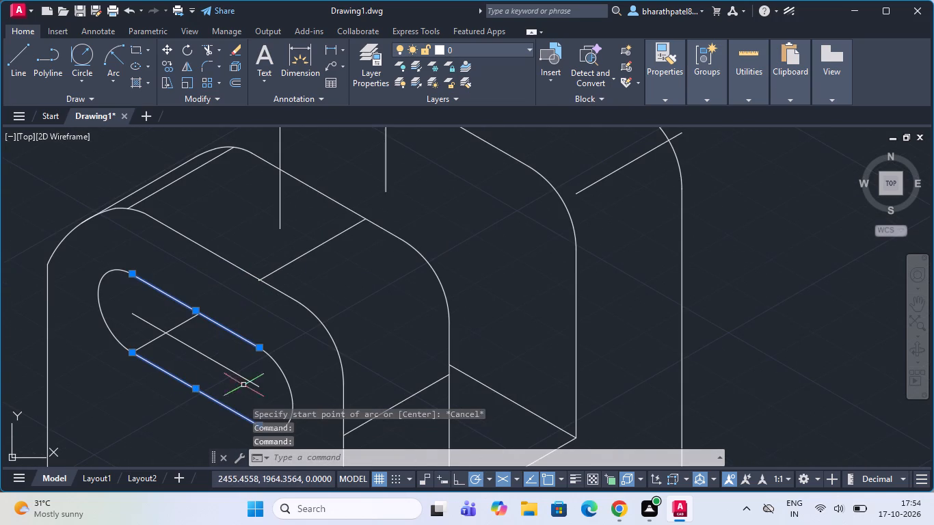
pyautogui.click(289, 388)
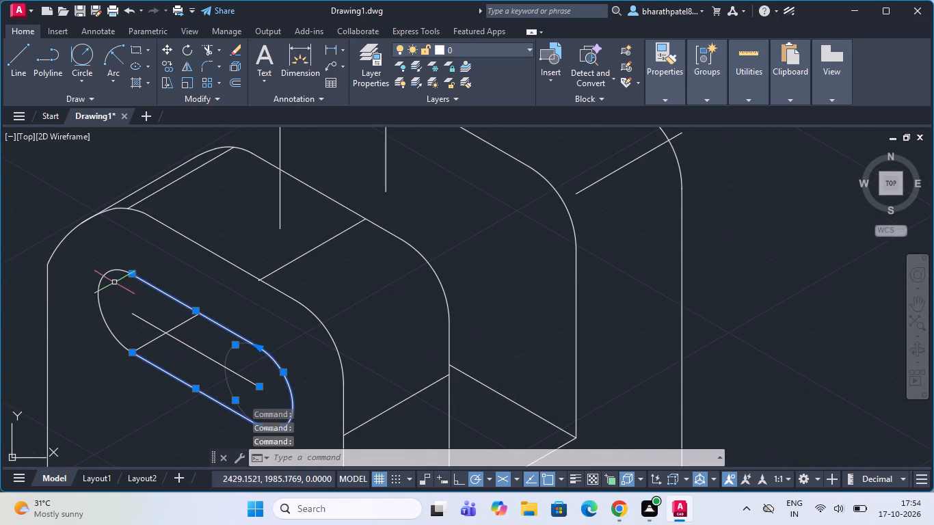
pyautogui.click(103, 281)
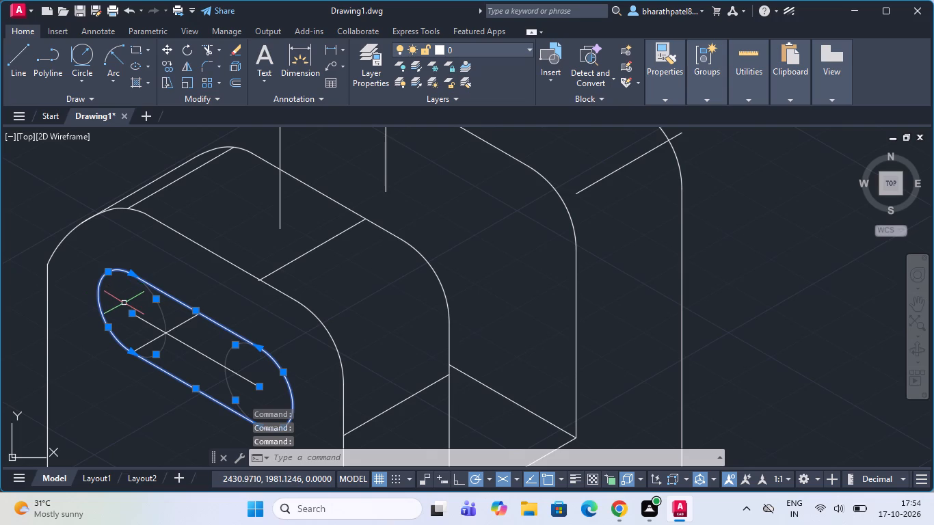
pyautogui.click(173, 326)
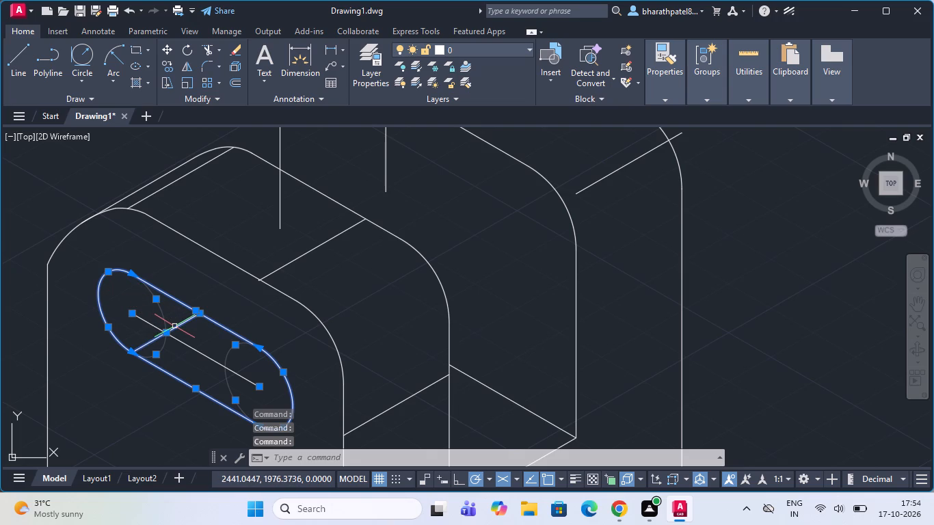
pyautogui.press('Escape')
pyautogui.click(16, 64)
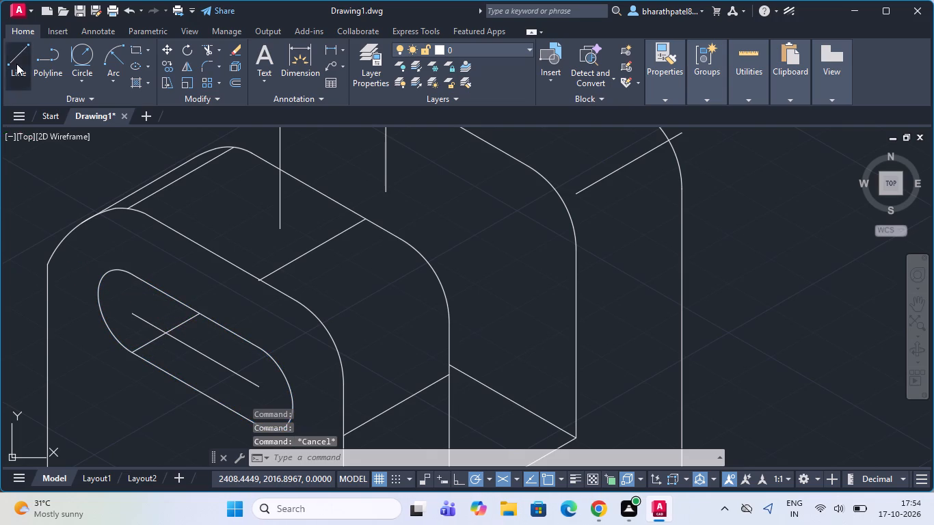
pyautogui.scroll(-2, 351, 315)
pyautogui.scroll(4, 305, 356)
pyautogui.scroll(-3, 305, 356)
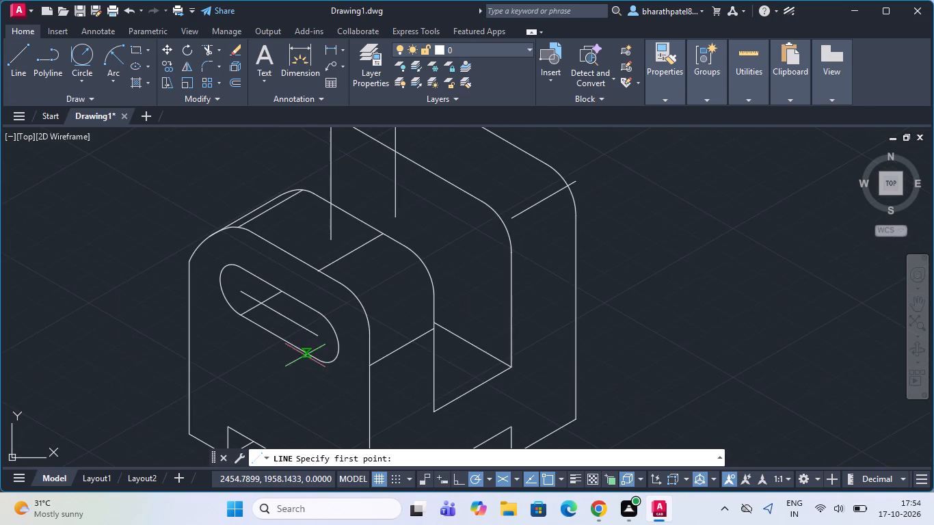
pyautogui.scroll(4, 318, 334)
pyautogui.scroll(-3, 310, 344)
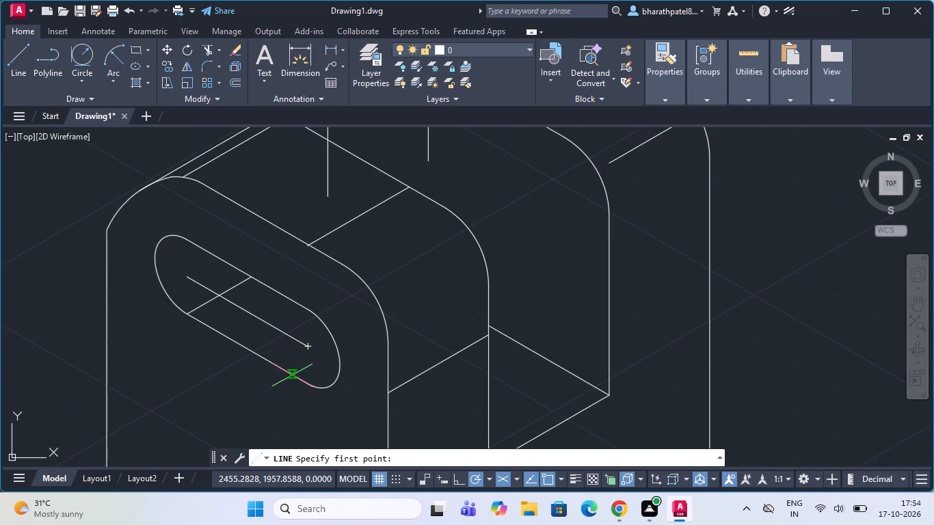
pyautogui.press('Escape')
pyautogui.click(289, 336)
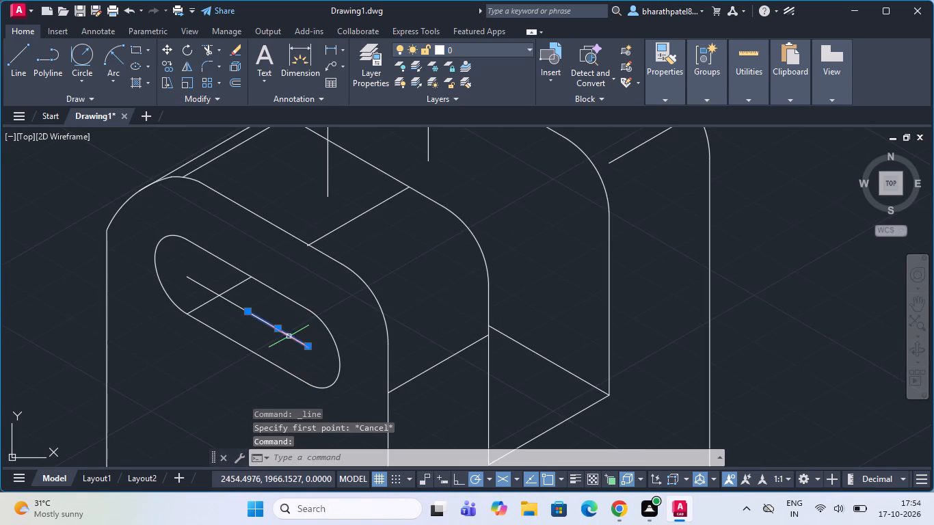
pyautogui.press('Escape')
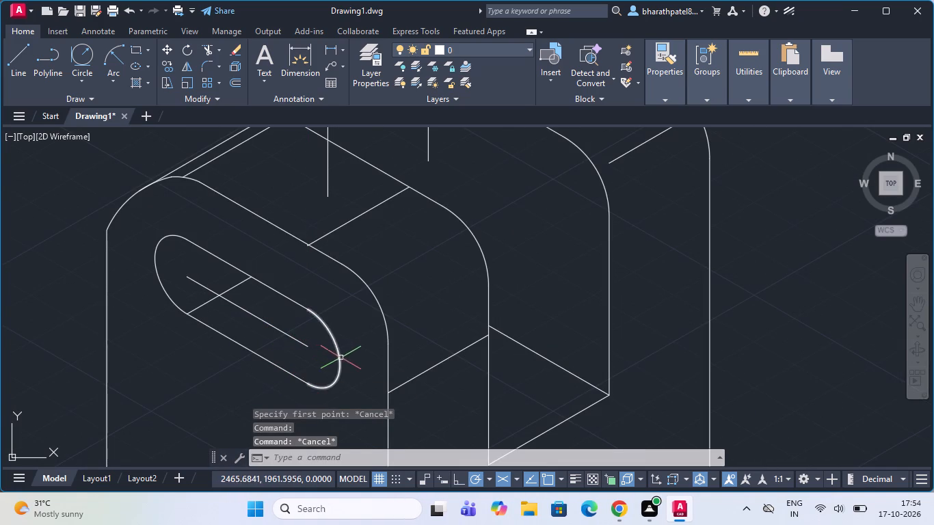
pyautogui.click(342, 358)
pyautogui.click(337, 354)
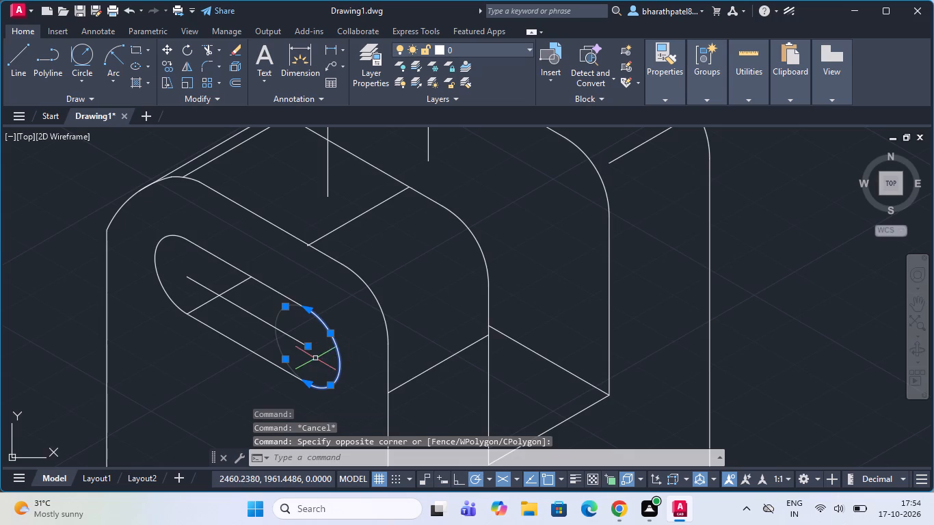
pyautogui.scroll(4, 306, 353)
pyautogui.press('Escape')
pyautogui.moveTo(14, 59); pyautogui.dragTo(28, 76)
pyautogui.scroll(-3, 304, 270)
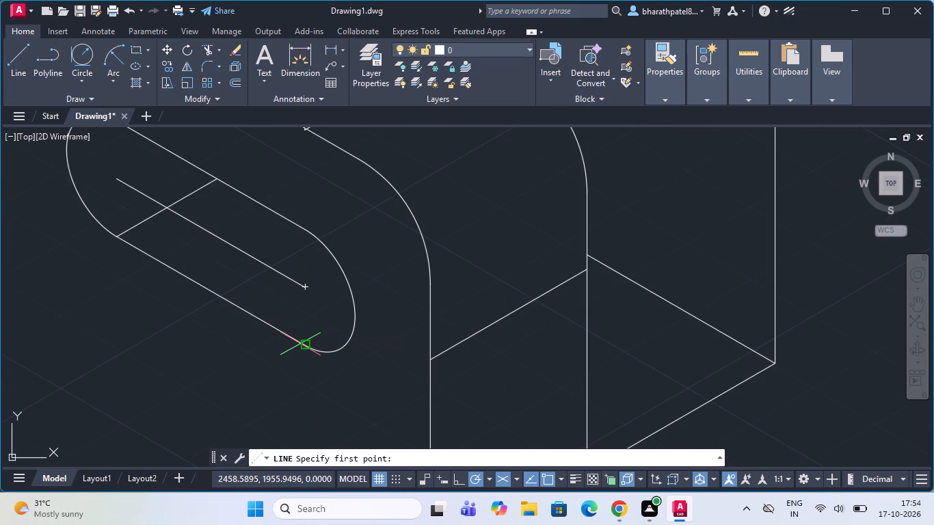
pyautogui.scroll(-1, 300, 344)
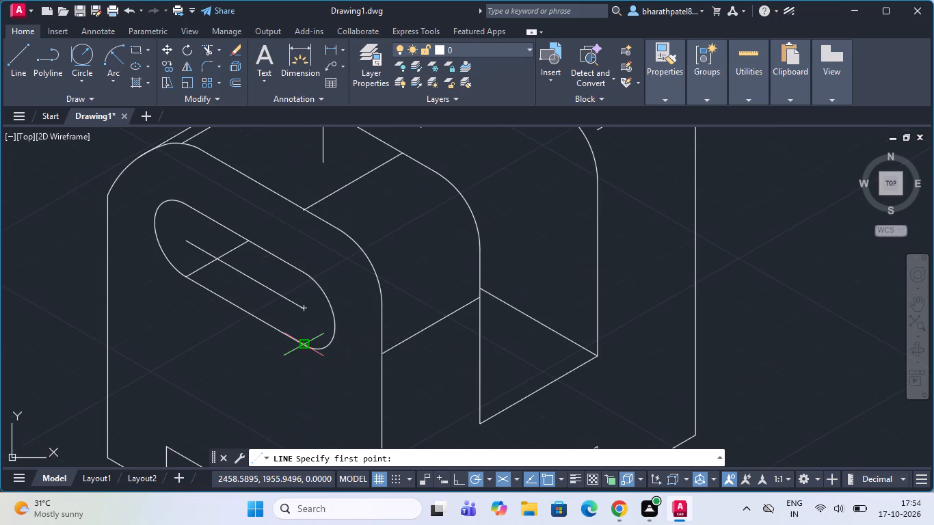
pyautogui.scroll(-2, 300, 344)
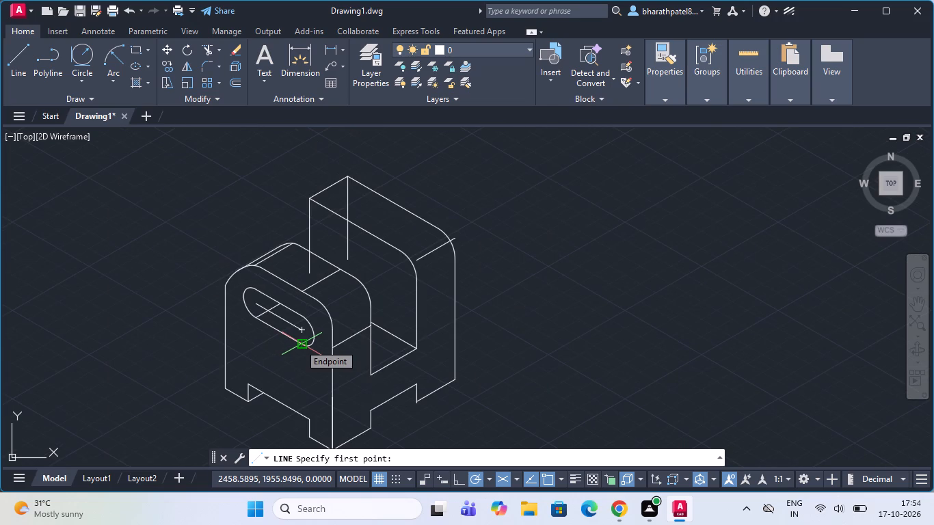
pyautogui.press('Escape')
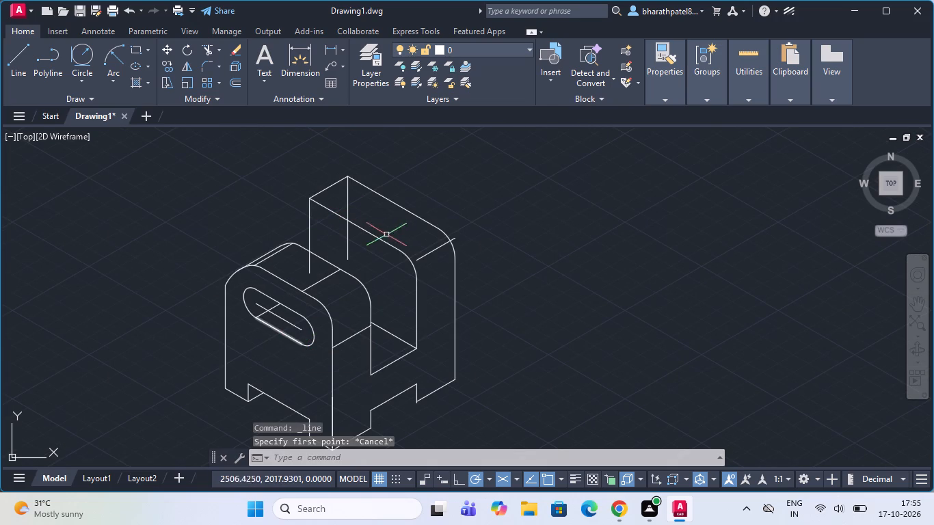
# Delete the short depth line at the rear upright's rounded upper corner.
pyautogui.click(430, 251)
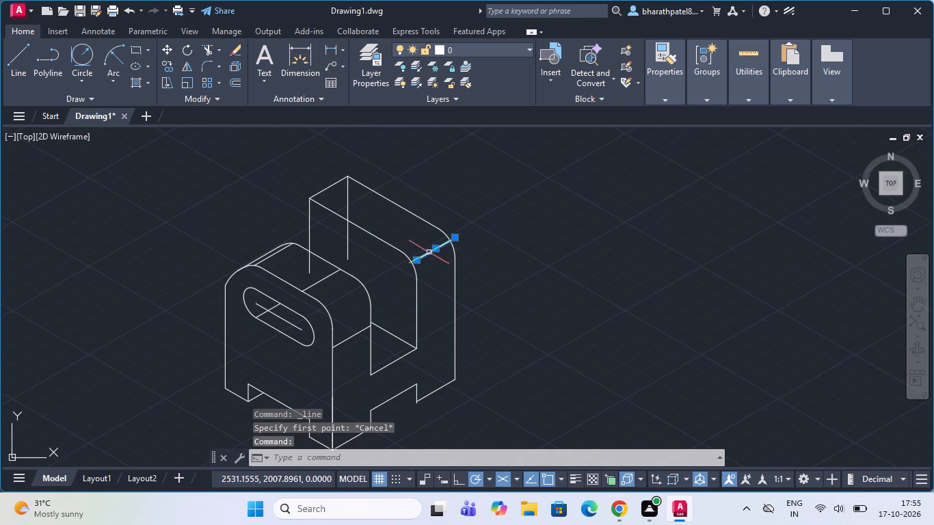
pyautogui.press('Delete')
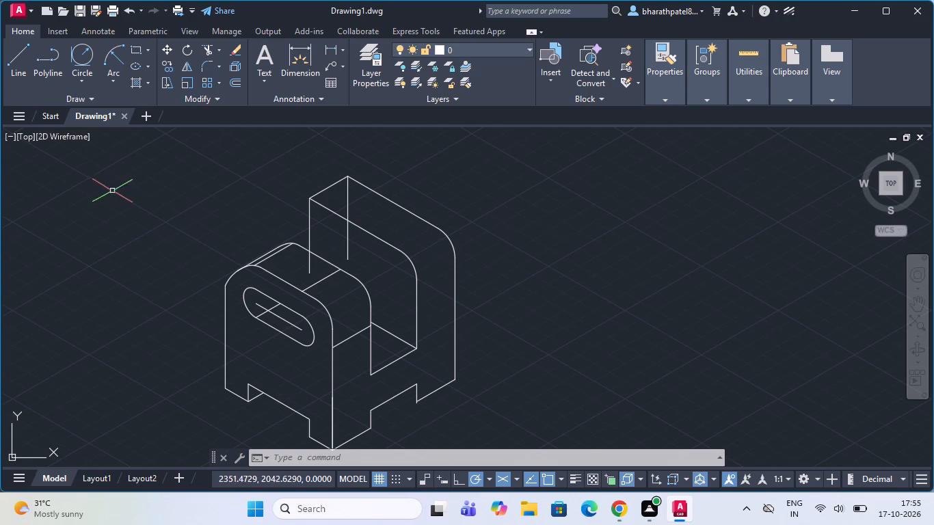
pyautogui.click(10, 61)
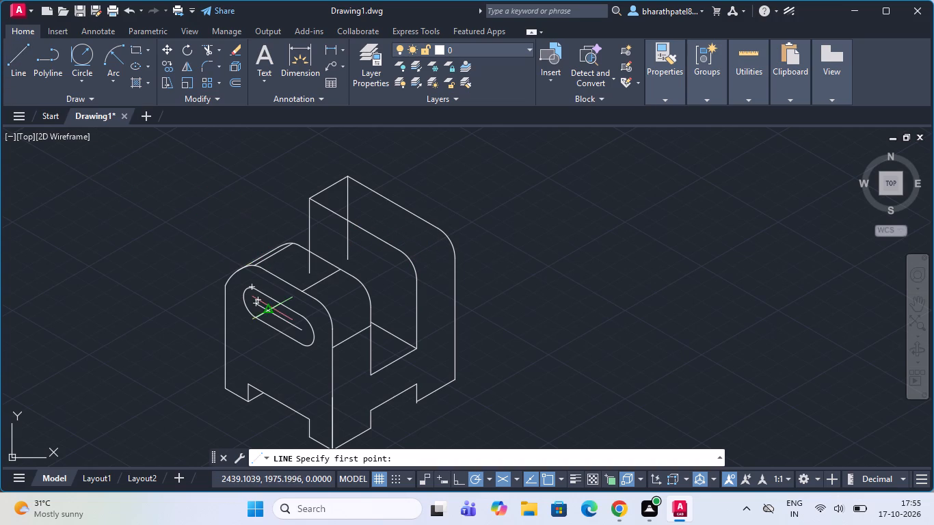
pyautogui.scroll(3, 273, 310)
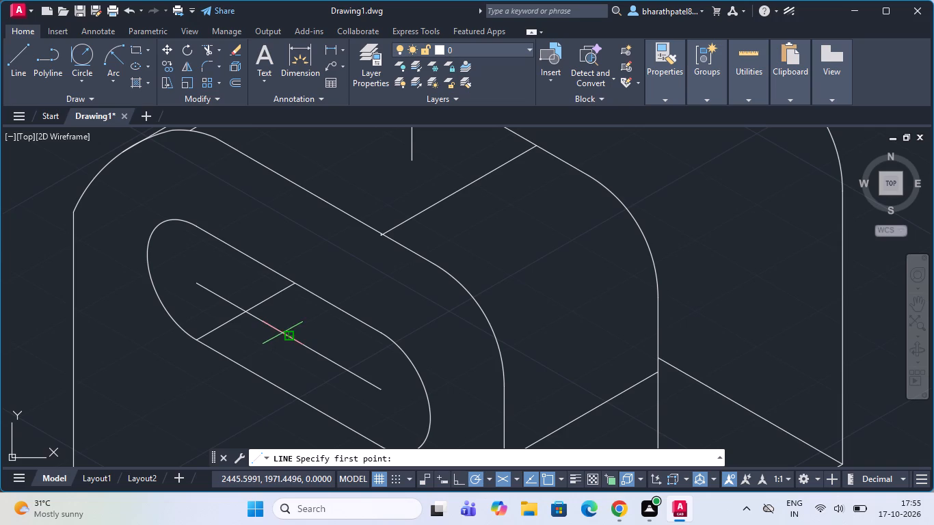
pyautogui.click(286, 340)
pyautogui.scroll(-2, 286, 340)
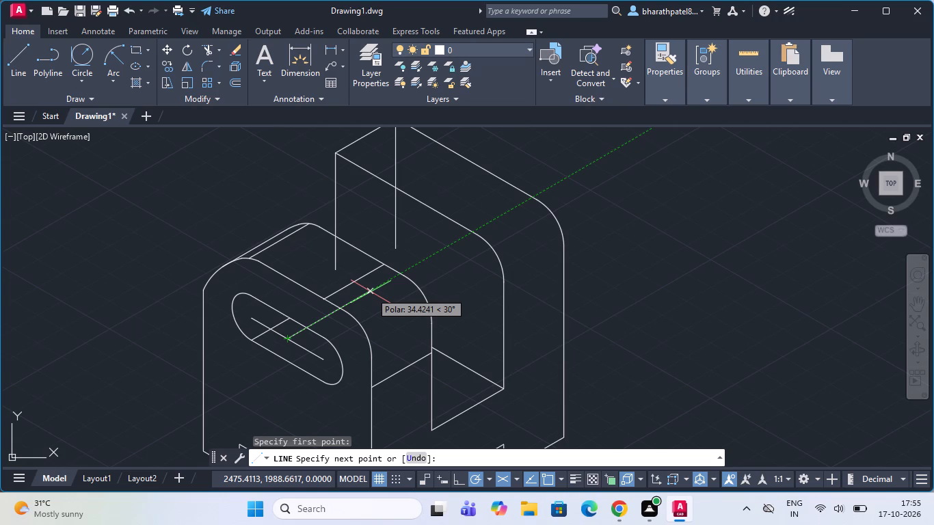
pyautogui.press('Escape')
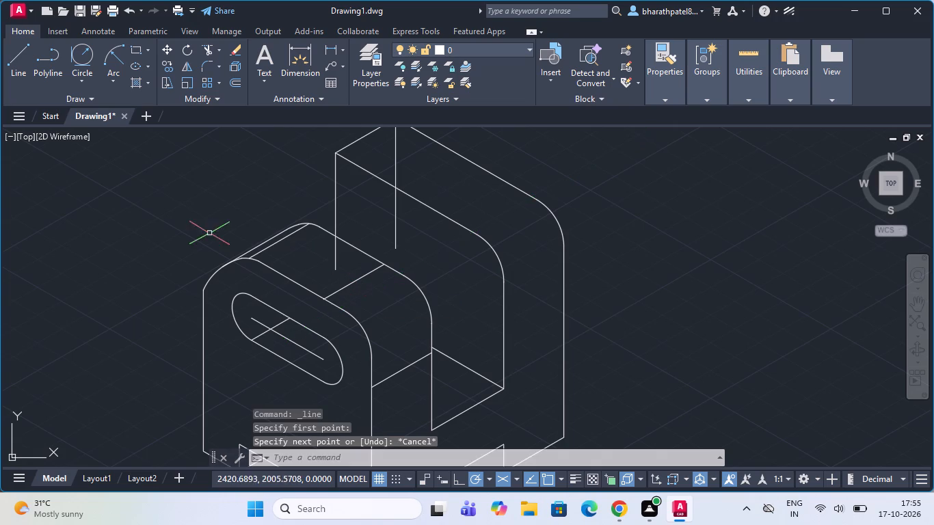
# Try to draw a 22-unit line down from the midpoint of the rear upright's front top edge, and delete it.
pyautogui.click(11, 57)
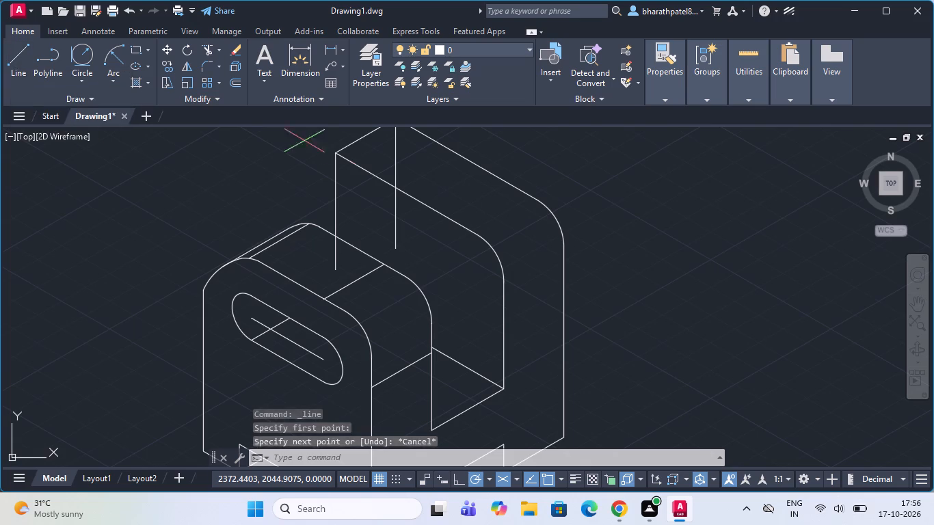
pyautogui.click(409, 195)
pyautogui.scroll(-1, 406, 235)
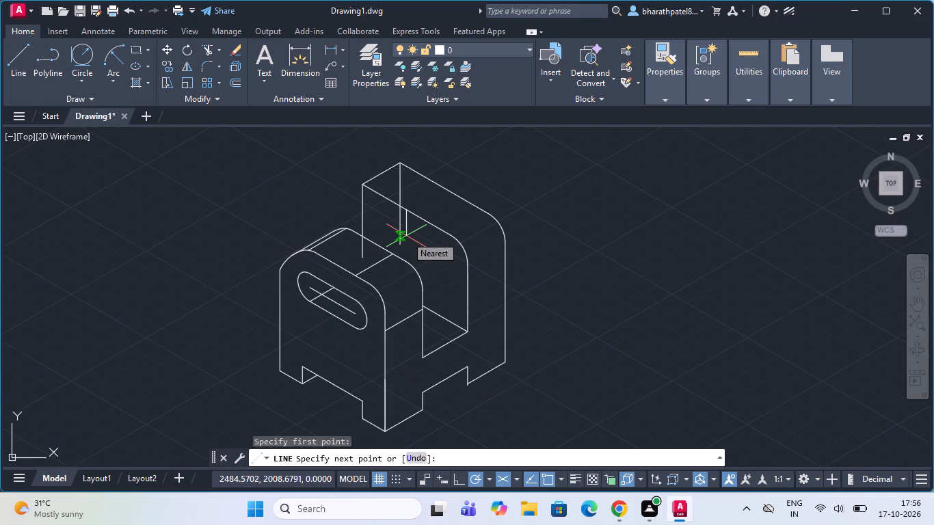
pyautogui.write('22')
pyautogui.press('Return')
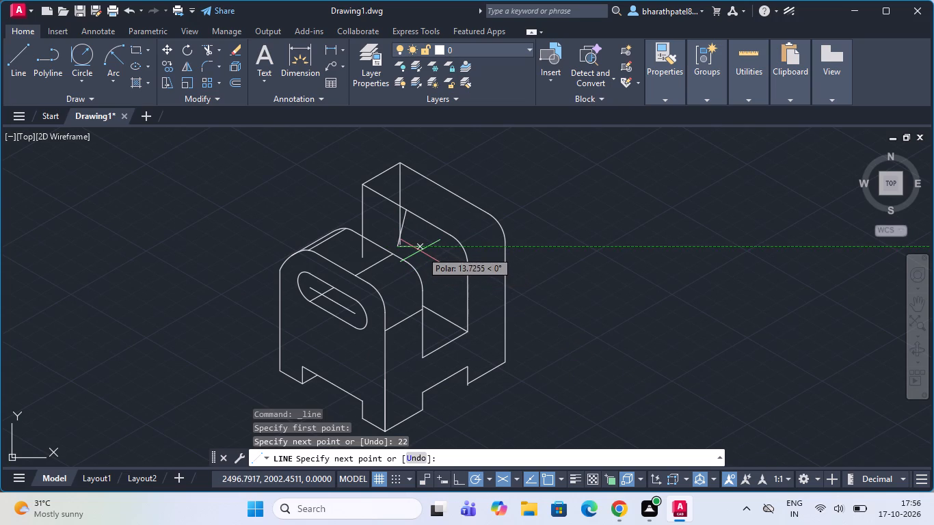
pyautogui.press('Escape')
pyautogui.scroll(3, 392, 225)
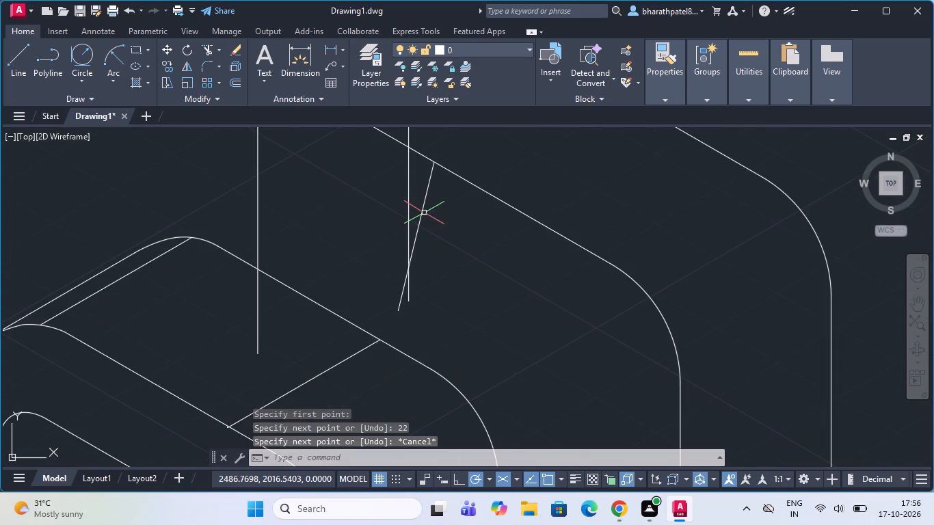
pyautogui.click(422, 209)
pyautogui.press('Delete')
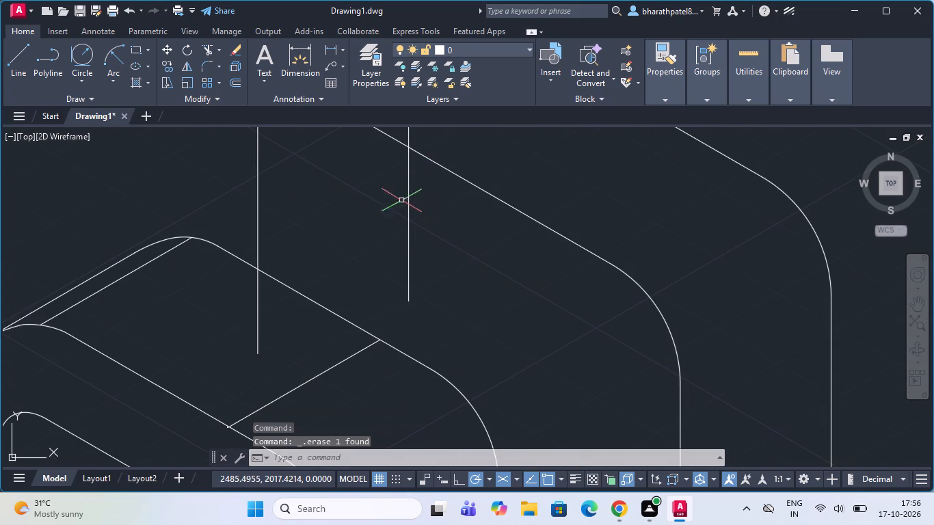
# Draw a vertical 22-unit line straight down from the midpoint of the rear upright's front top edge.
pyautogui.moveTo(16, 56); pyautogui.dragTo(23, 57)
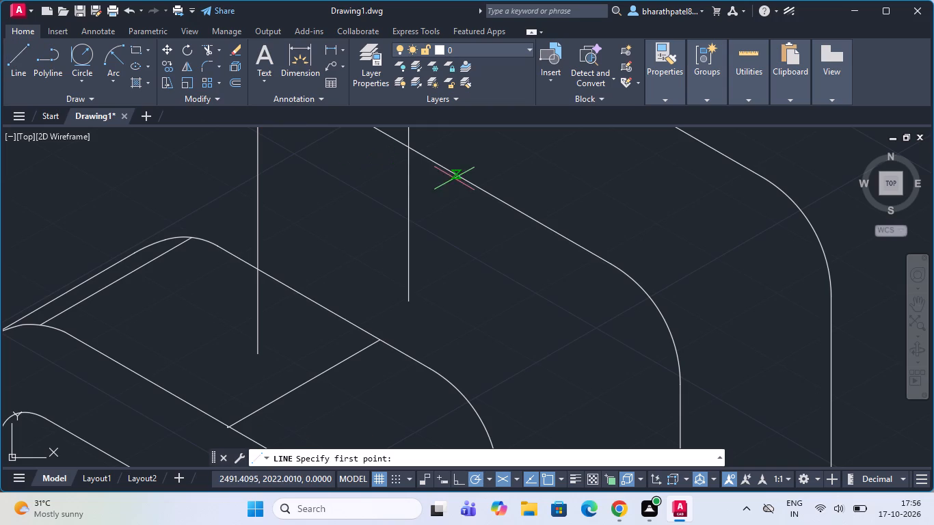
pyautogui.click(434, 163)
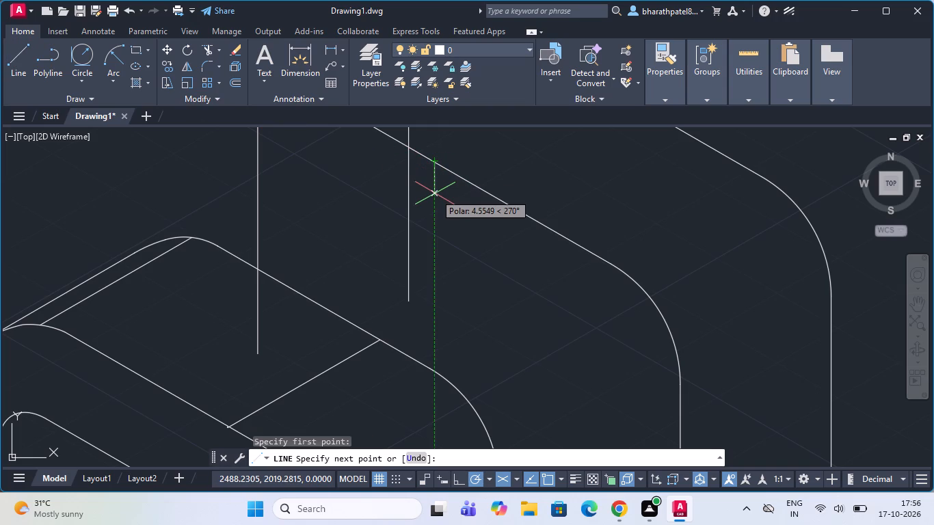
pyautogui.write('22')
pyautogui.press('Return')
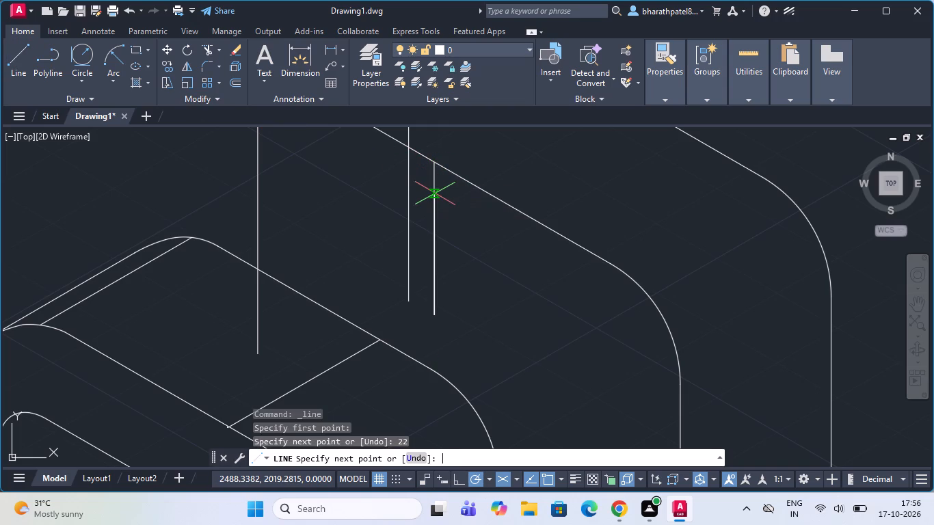
pyautogui.press('Escape')
pyautogui.scroll(-2, 459, 220)
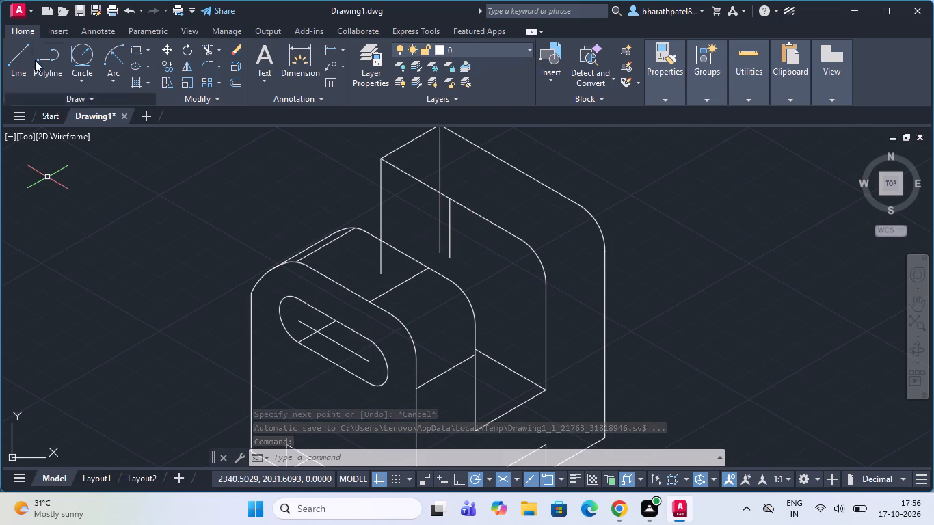
# Draw a vertical line about 14.7 units long downward from the lower end of the front slot's centre line.
pyautogui.click(17, 57)
pyautogui.scroll(3, 362, 399)
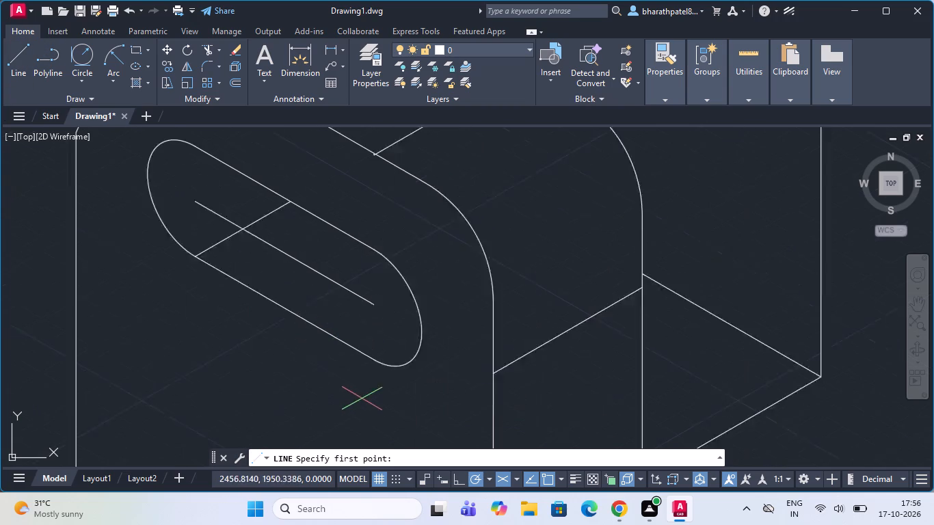
pyautogui.click(375, 245)
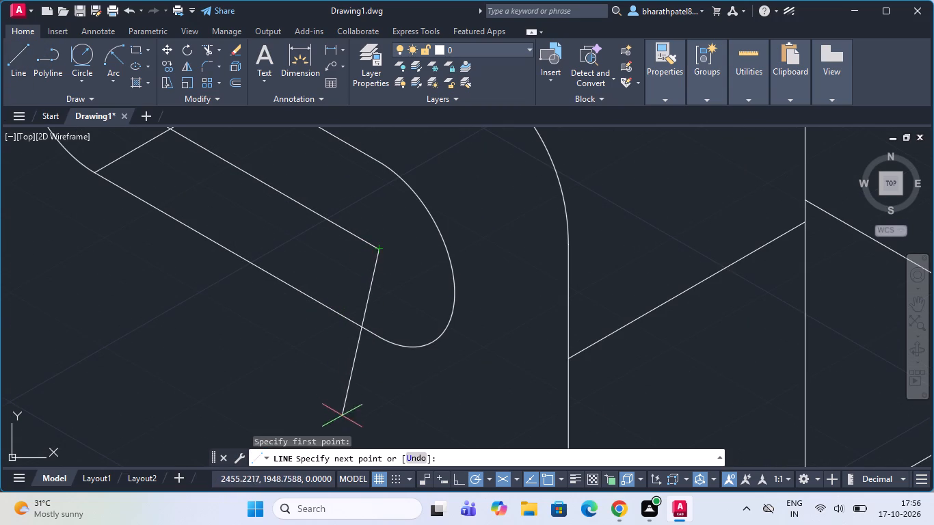
pyautogui.click(384, 410)
pyautogui.press('Escape')
# Draw a 30° depth line about 11.5 units long from the lower end of the slot's bottom edge across its end arc.
pyautogui.click(19, 52)
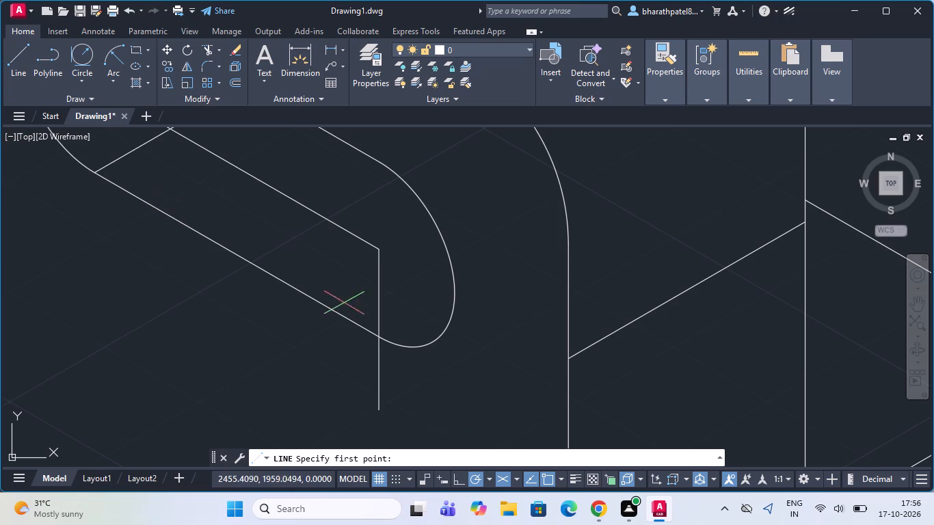
pyautogui.scroll(3, 408, 339)
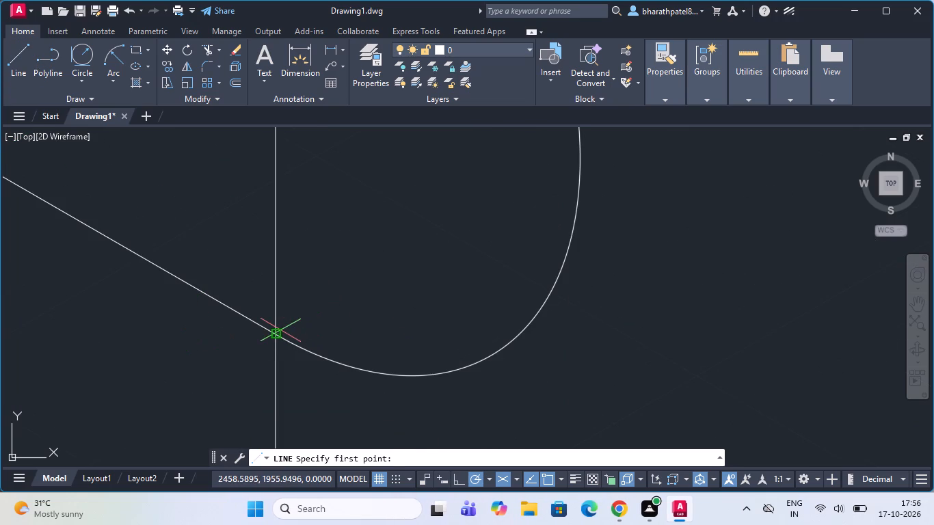
pyautogui.click(275, 333)
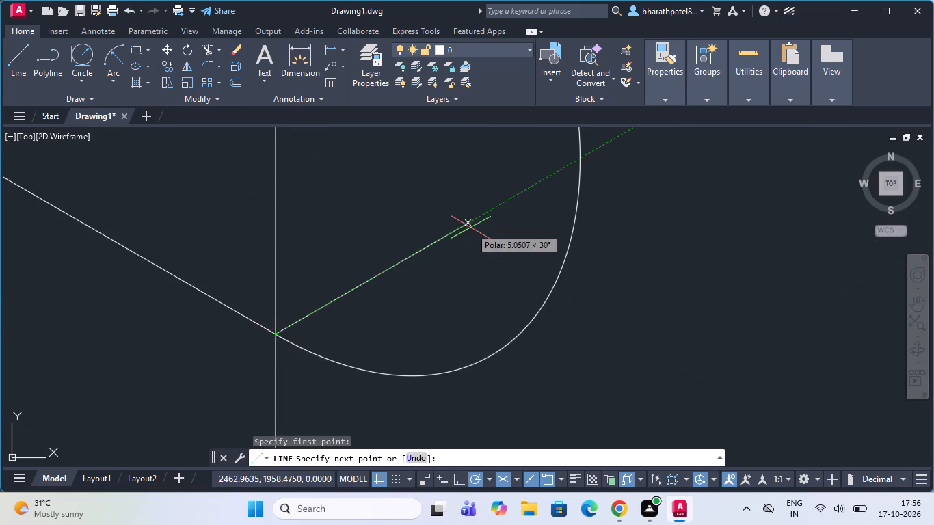
pyautogui.scroll(-4, 644, 250)
pyautogui.scroll(3, 661, 226)
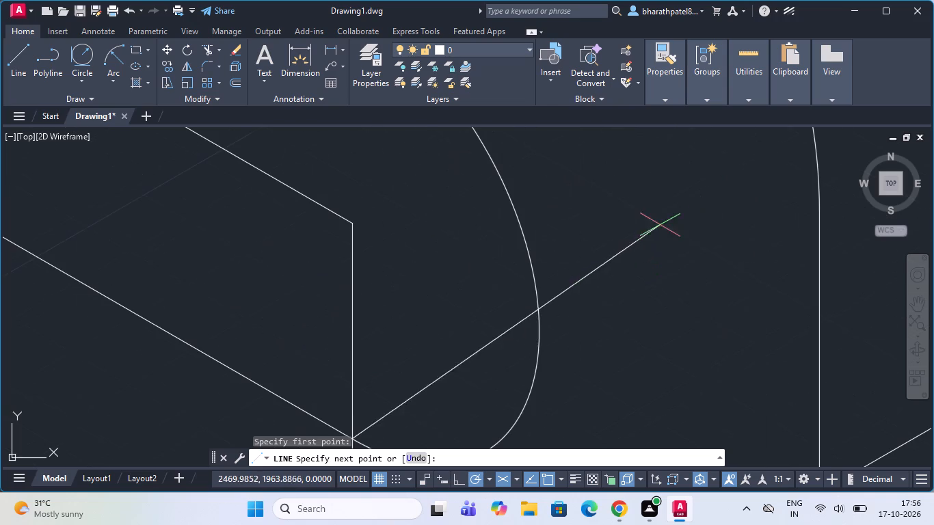
pyautogui.click(619, 282)
pyautogui.press('Escape')
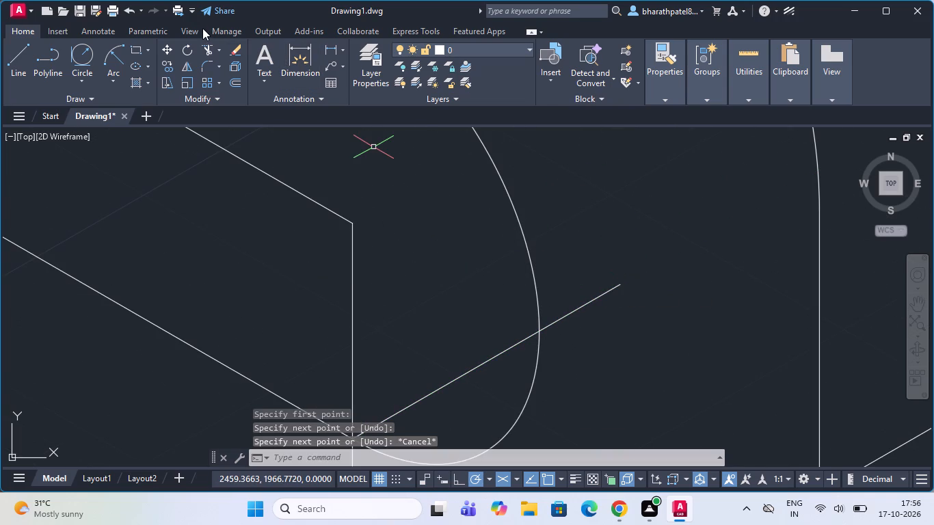
# Trim the part of the new depth line that extends outside the front slot's lower end arc.
pyautogui.click(207, 45)
pyautogui.moveTo(589, 284); pyautogui.dragTo(598, 310)
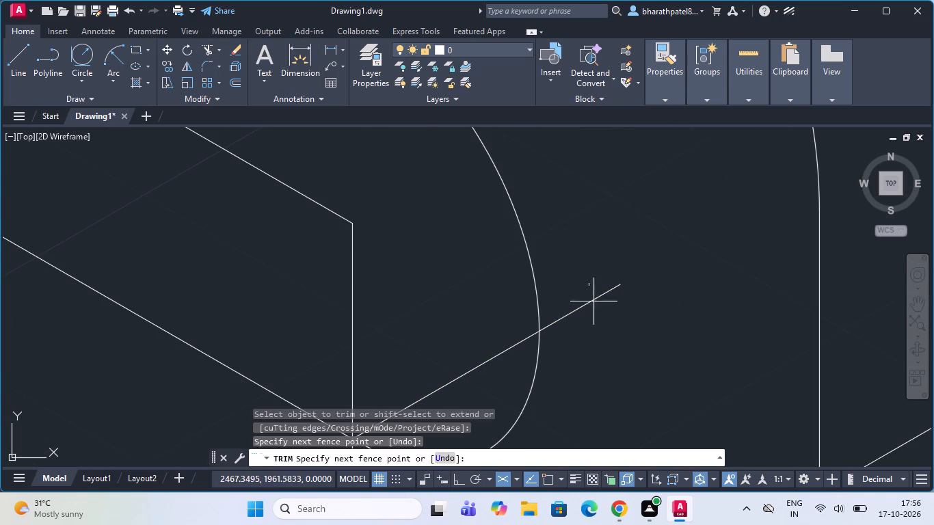
pyautogui.moveTo(598, 310); pyautogui.dragTo(601, 338)
pyautogui.scroll(-3, 546, 187)
pyautogui.scroll(-2, 566, 267)
pyautogui.scroll(2, 529, 200)
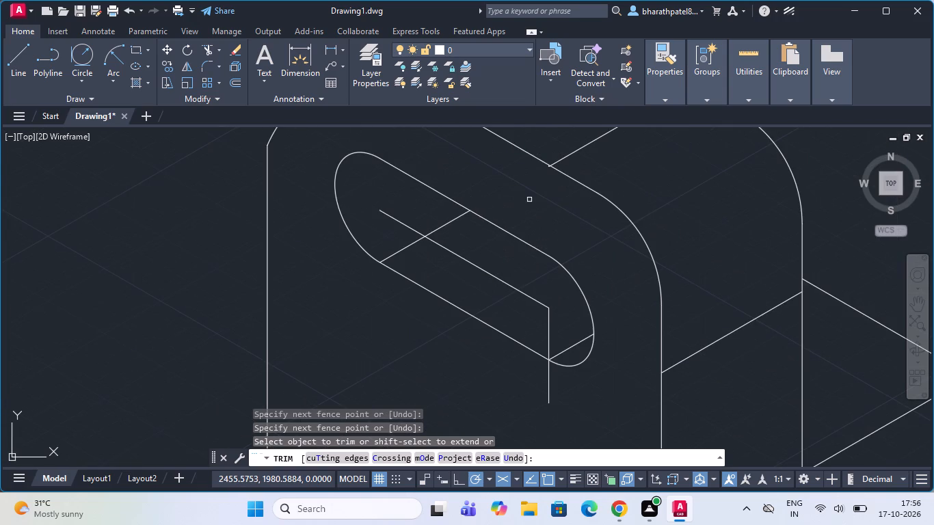
pyautogui.press('Escape')
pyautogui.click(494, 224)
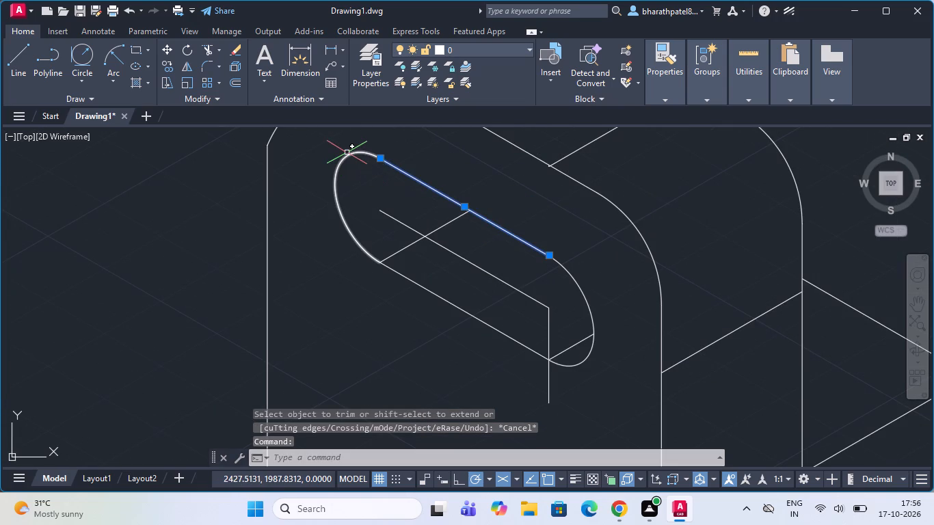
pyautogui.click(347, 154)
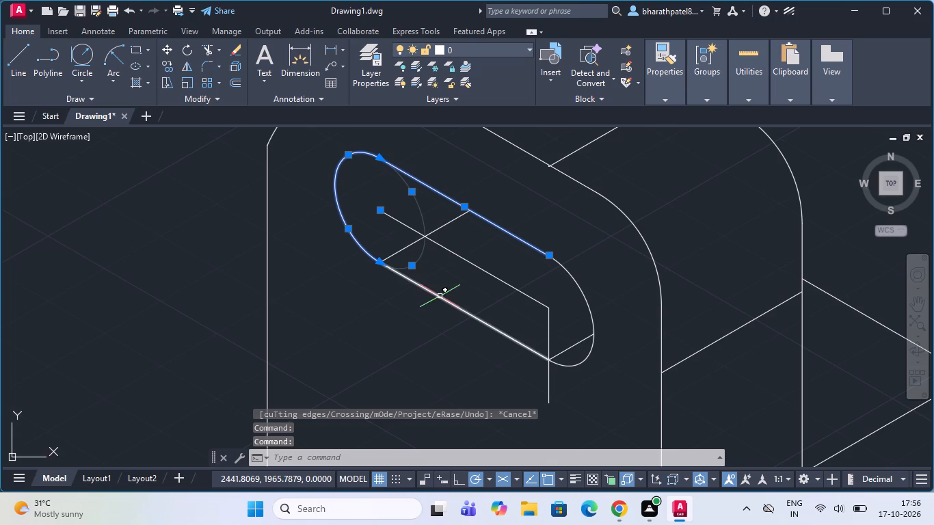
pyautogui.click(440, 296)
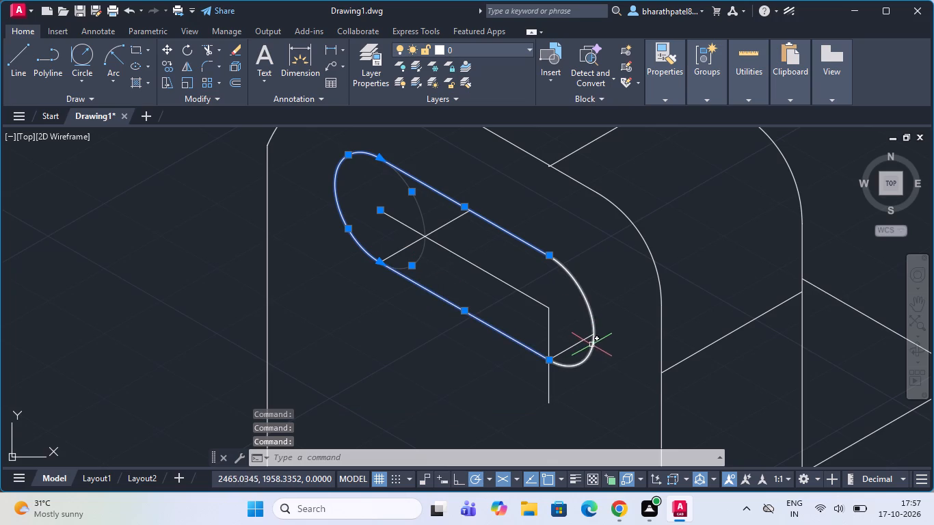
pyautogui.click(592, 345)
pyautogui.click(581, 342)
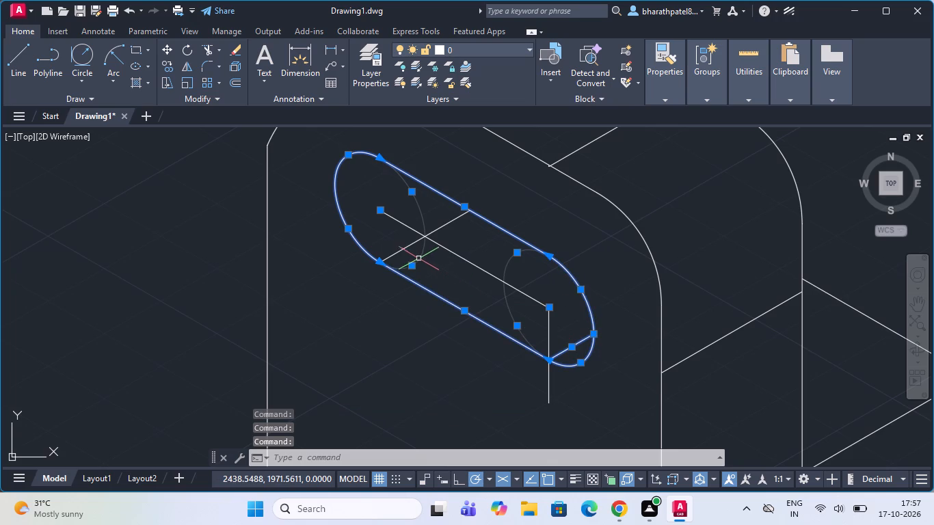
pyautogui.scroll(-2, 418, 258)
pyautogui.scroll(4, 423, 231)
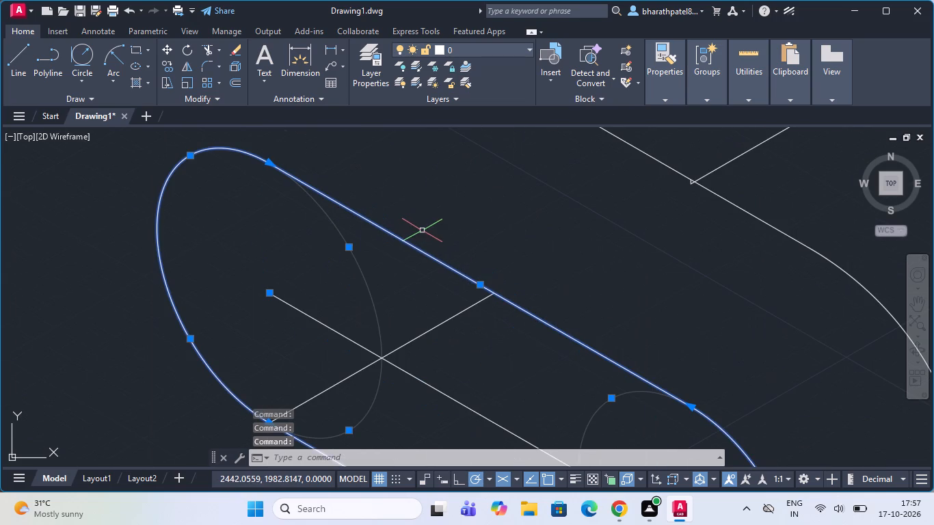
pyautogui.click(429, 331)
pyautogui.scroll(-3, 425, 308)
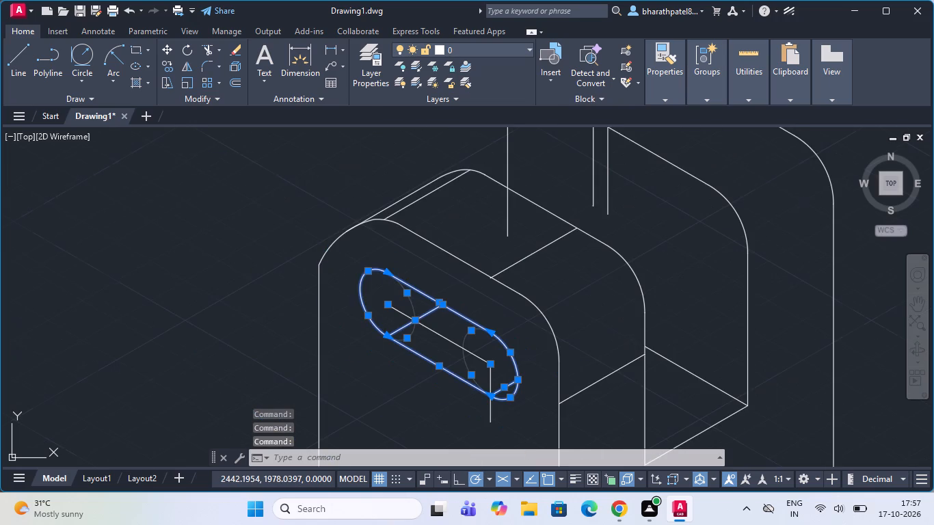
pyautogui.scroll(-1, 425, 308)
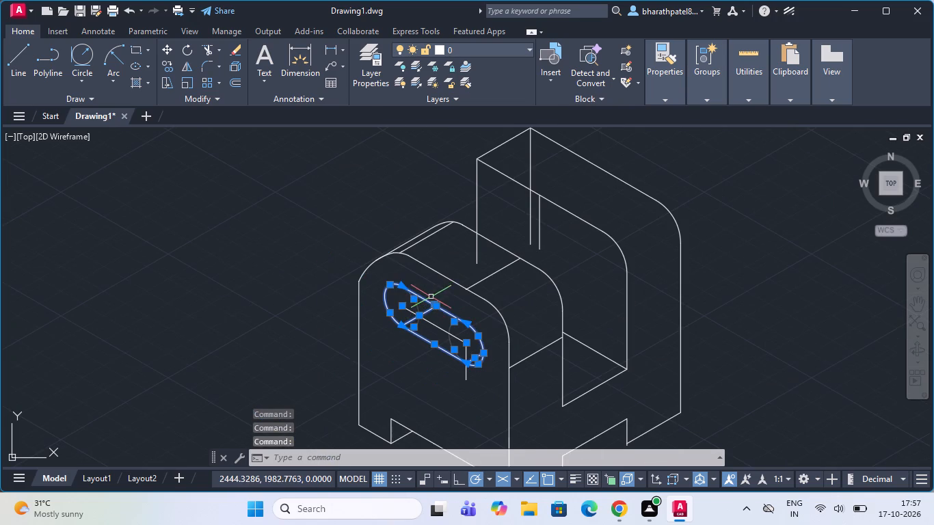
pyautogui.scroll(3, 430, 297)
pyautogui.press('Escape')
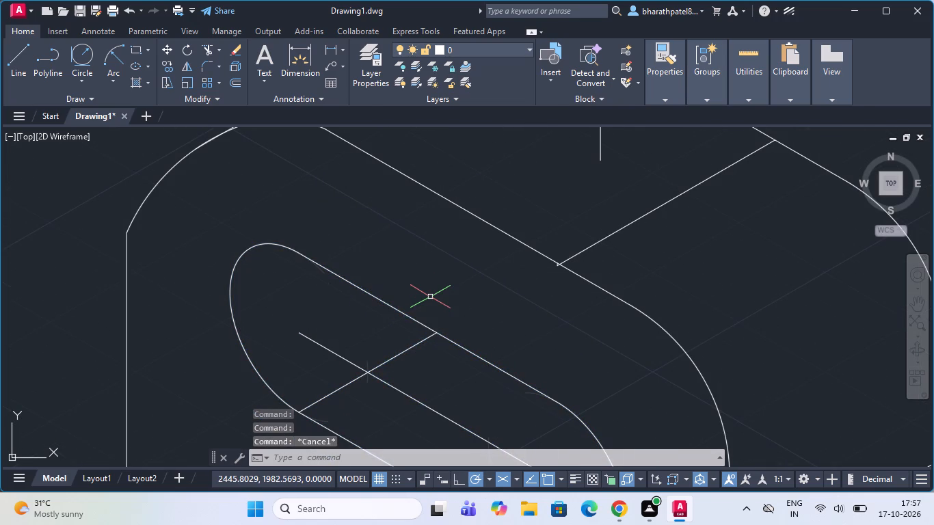
# Draw a vertical line through the midpoint of the front slot's centre line, about 12 units up and about 27 units back down.
pyautogui.click(13, 51)
pyautogui.scroll(-1, 353, 322)
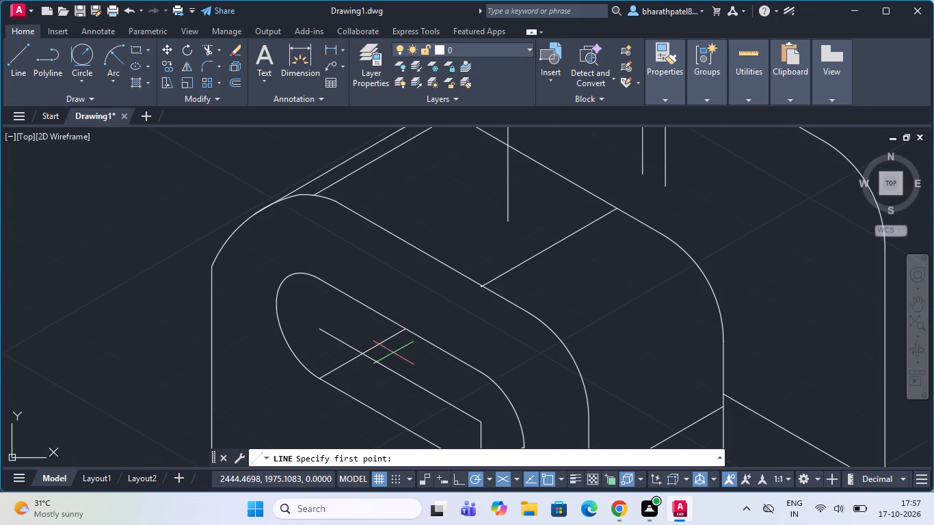
pyautogui.click(396, 371)
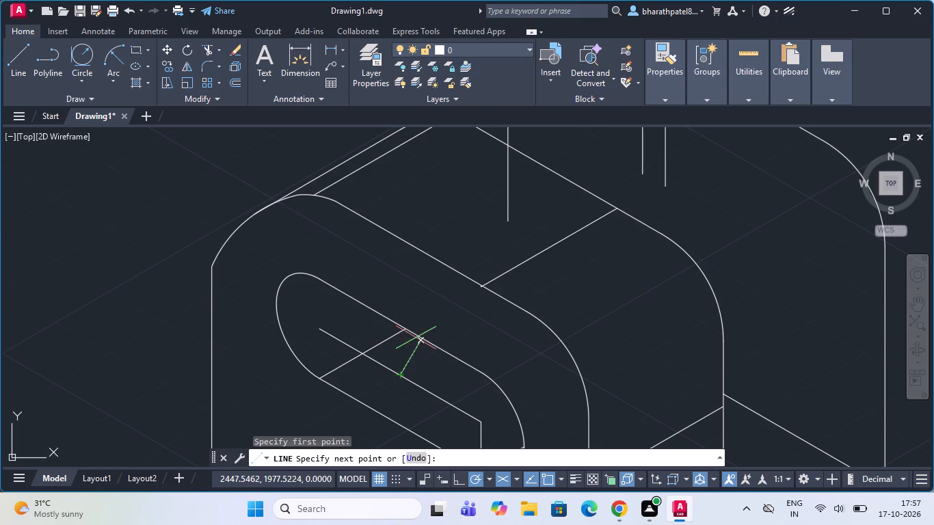
pyautogui.click(399, 301)
pyautogui.scroll(-2, 383, 389)
pyautogui.scroll(1, 382, 429)
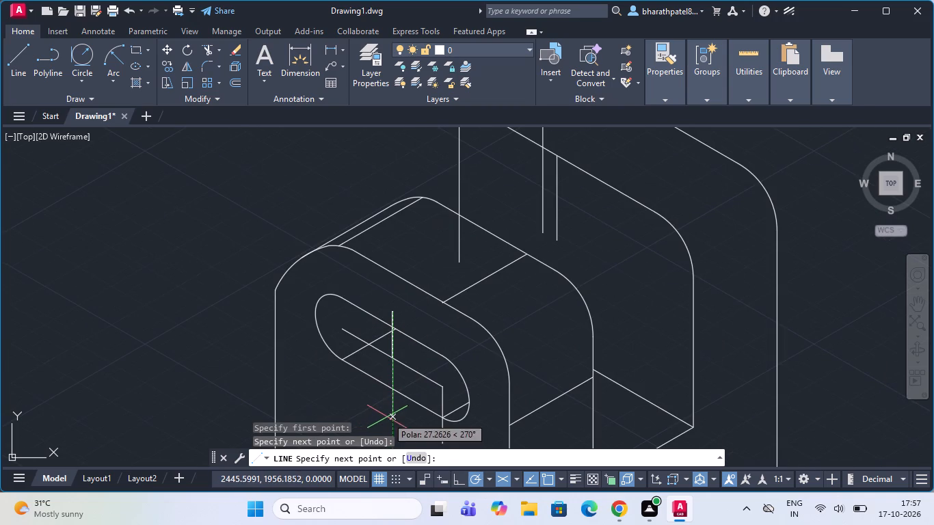
pyautogui.click(387, 416)
pyautogui.press('Escape')
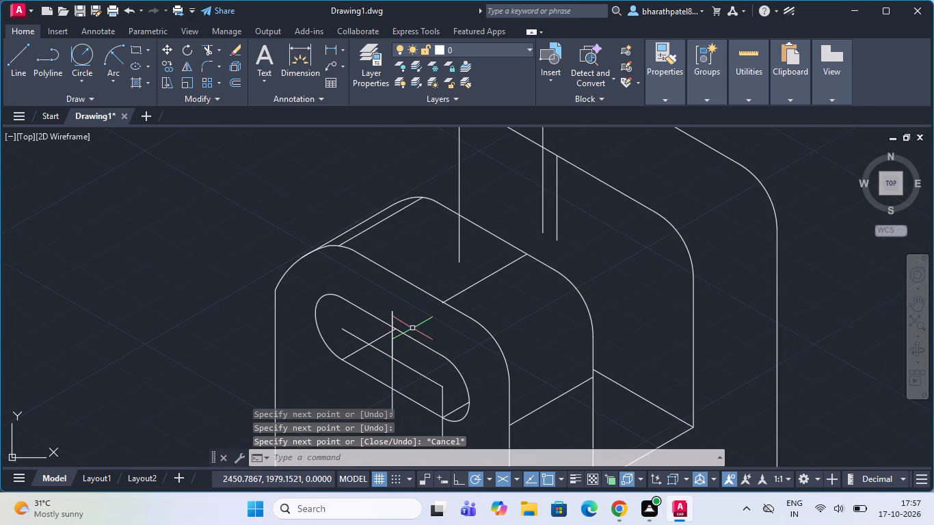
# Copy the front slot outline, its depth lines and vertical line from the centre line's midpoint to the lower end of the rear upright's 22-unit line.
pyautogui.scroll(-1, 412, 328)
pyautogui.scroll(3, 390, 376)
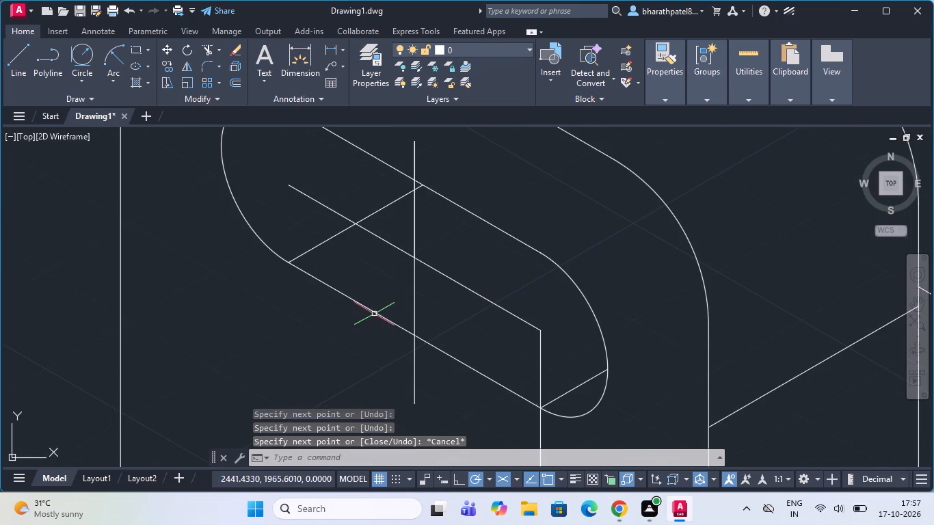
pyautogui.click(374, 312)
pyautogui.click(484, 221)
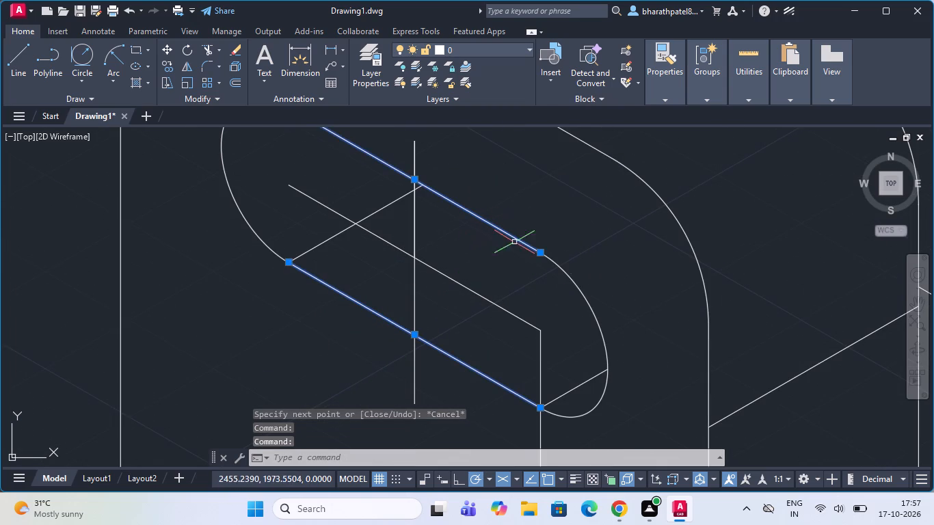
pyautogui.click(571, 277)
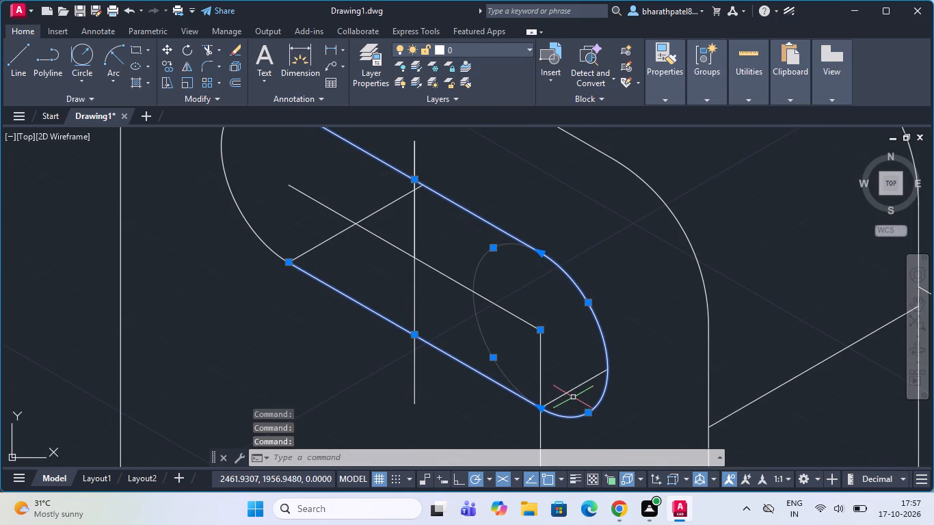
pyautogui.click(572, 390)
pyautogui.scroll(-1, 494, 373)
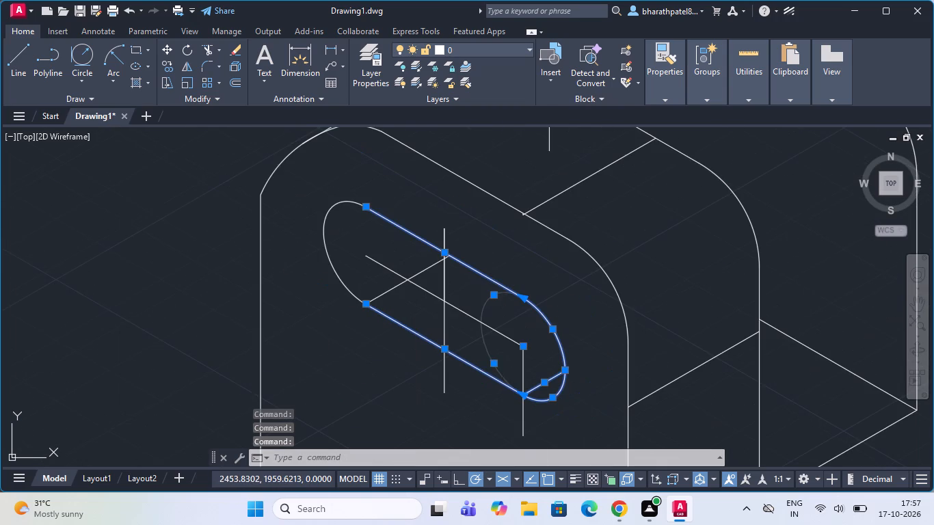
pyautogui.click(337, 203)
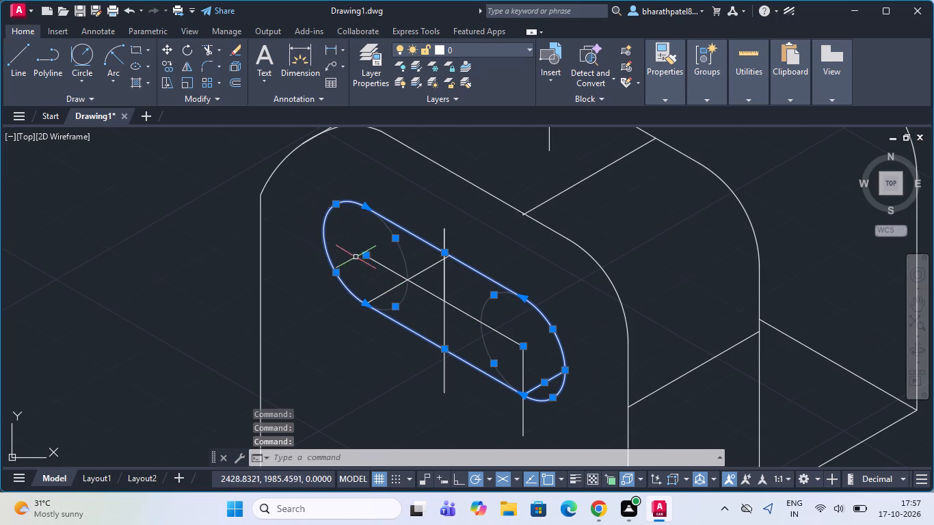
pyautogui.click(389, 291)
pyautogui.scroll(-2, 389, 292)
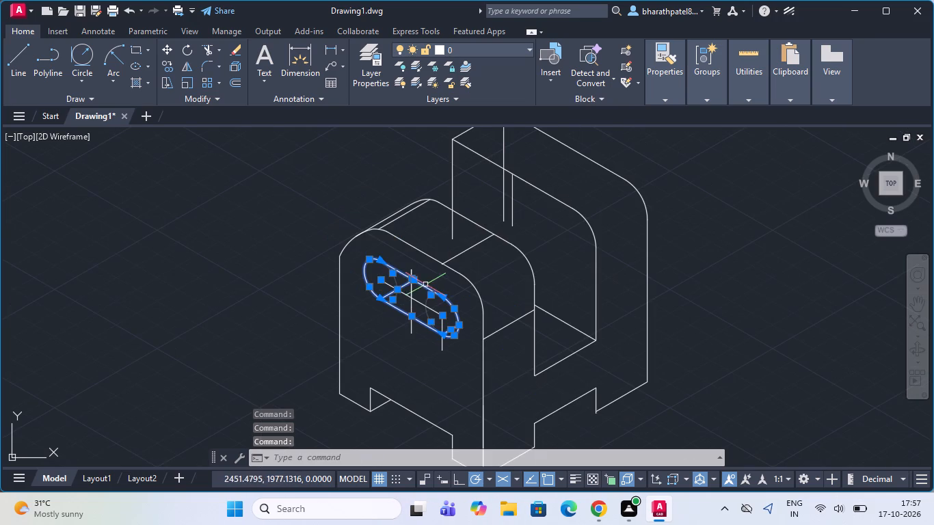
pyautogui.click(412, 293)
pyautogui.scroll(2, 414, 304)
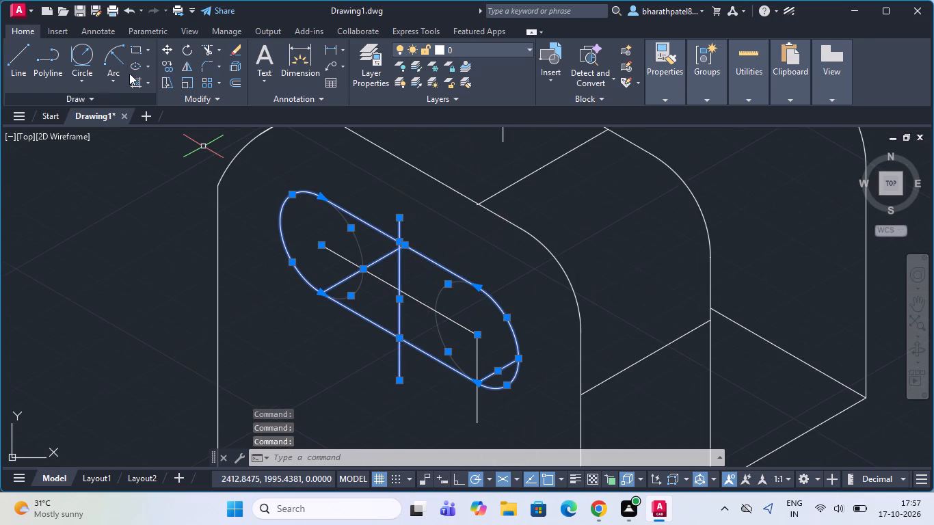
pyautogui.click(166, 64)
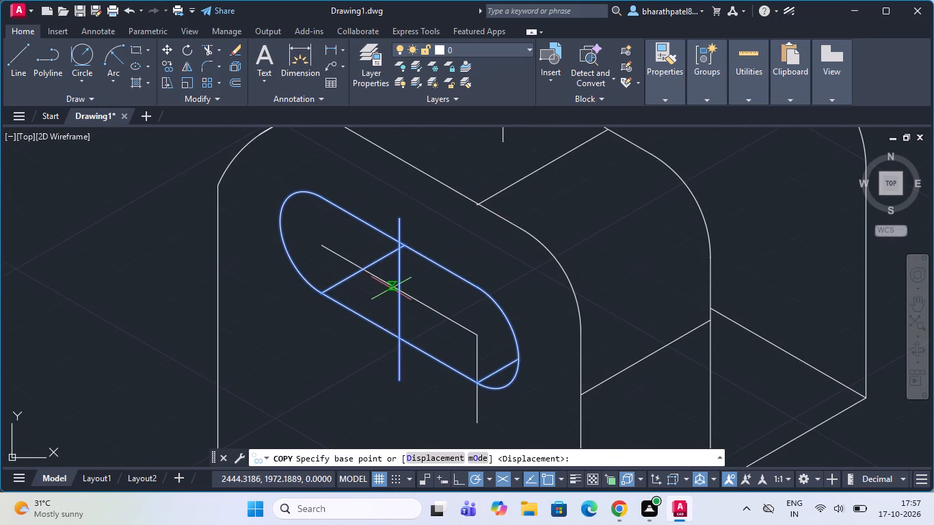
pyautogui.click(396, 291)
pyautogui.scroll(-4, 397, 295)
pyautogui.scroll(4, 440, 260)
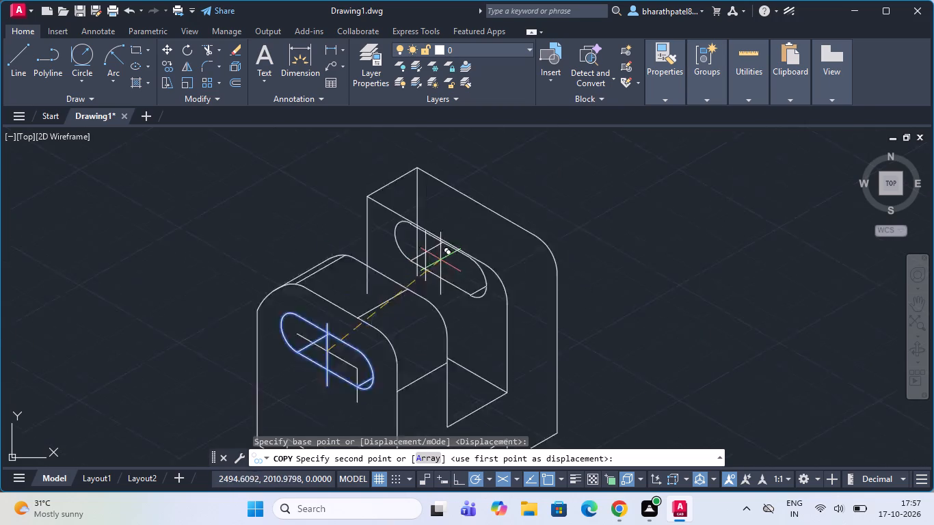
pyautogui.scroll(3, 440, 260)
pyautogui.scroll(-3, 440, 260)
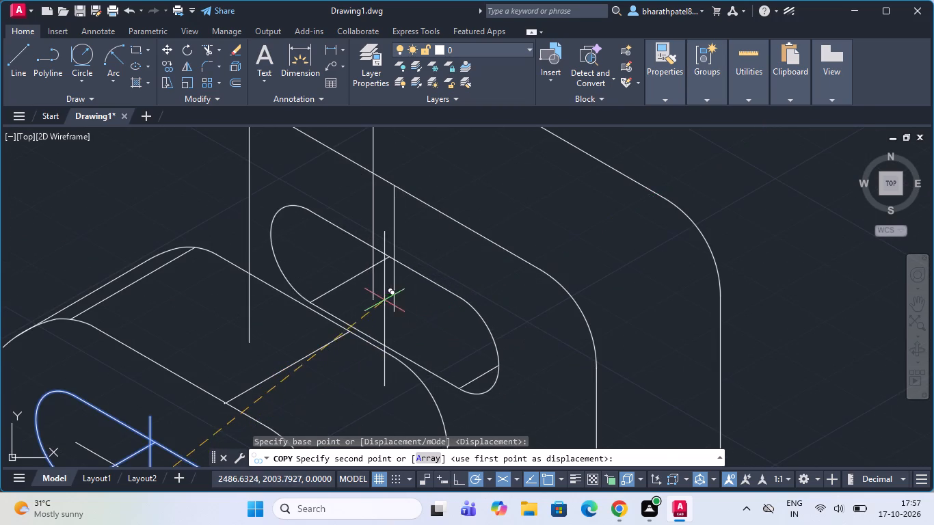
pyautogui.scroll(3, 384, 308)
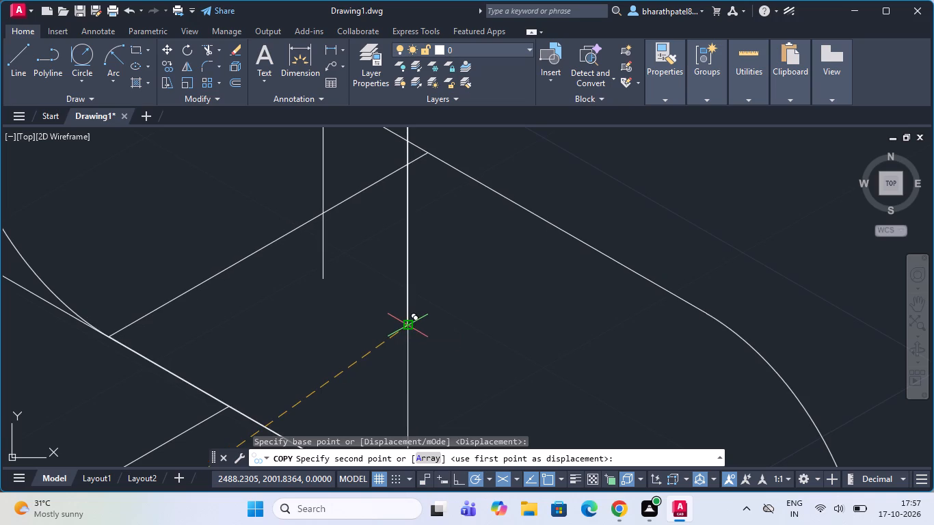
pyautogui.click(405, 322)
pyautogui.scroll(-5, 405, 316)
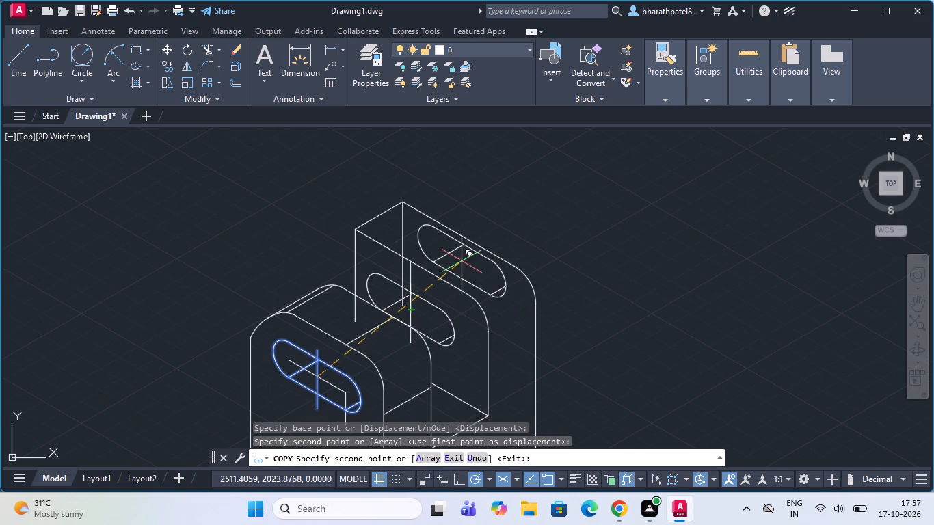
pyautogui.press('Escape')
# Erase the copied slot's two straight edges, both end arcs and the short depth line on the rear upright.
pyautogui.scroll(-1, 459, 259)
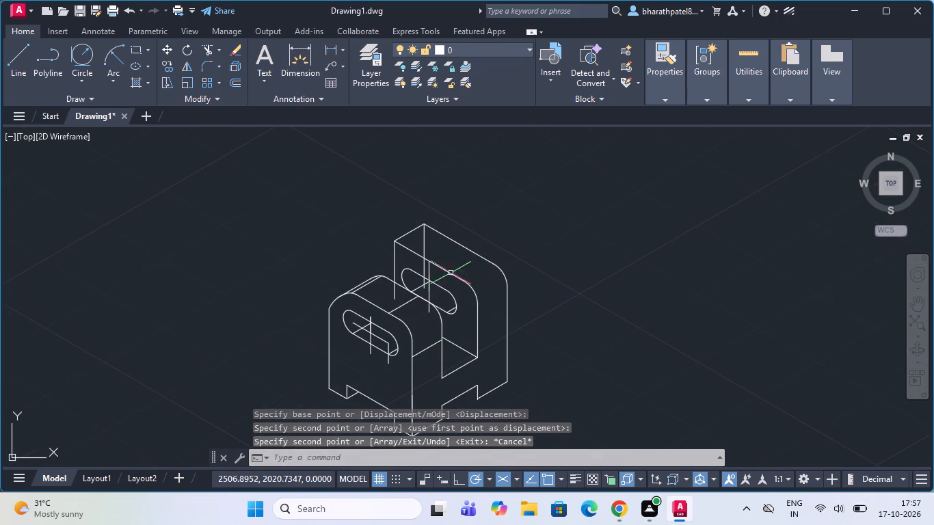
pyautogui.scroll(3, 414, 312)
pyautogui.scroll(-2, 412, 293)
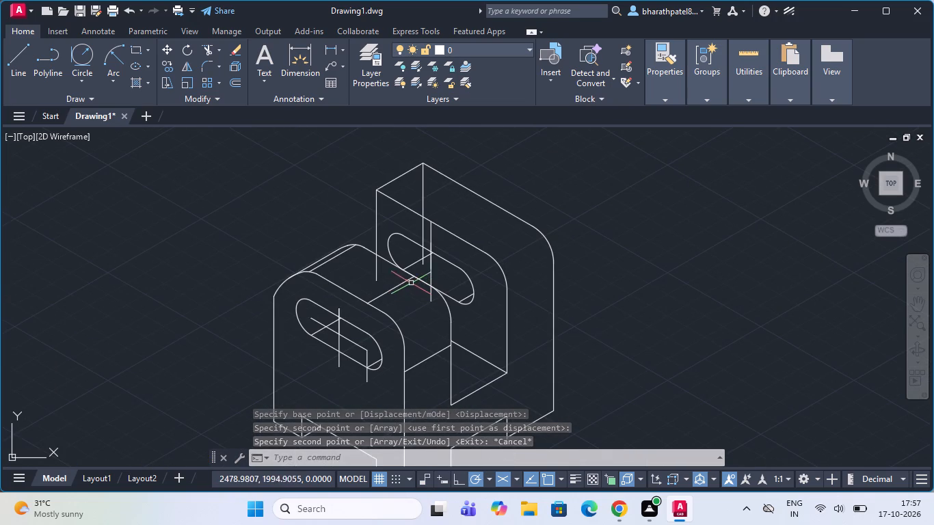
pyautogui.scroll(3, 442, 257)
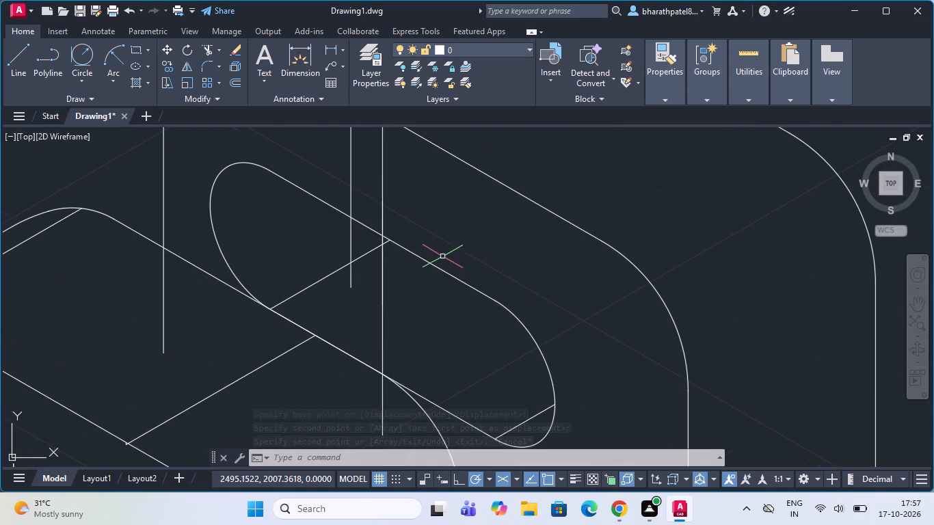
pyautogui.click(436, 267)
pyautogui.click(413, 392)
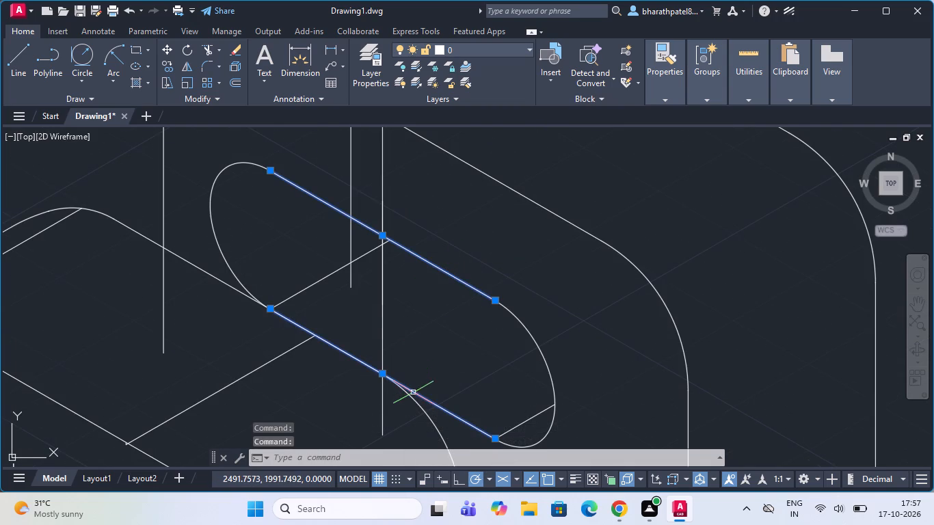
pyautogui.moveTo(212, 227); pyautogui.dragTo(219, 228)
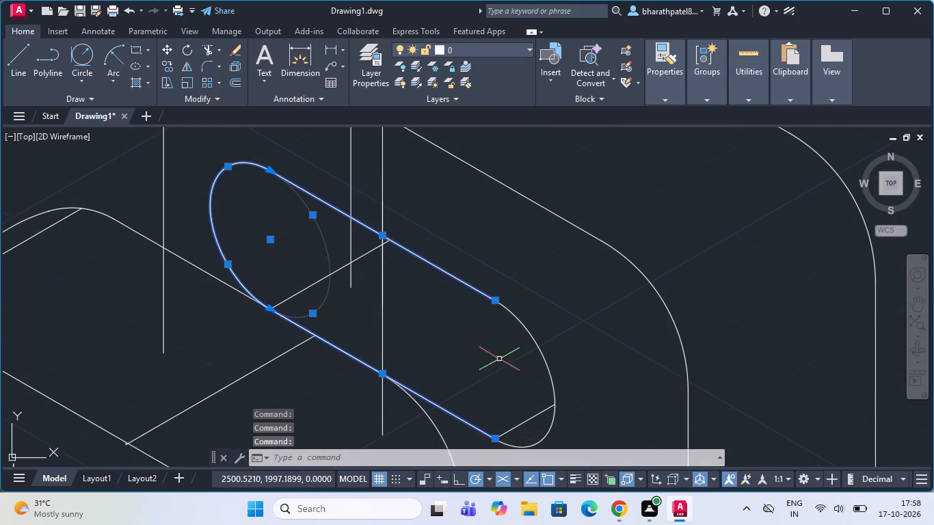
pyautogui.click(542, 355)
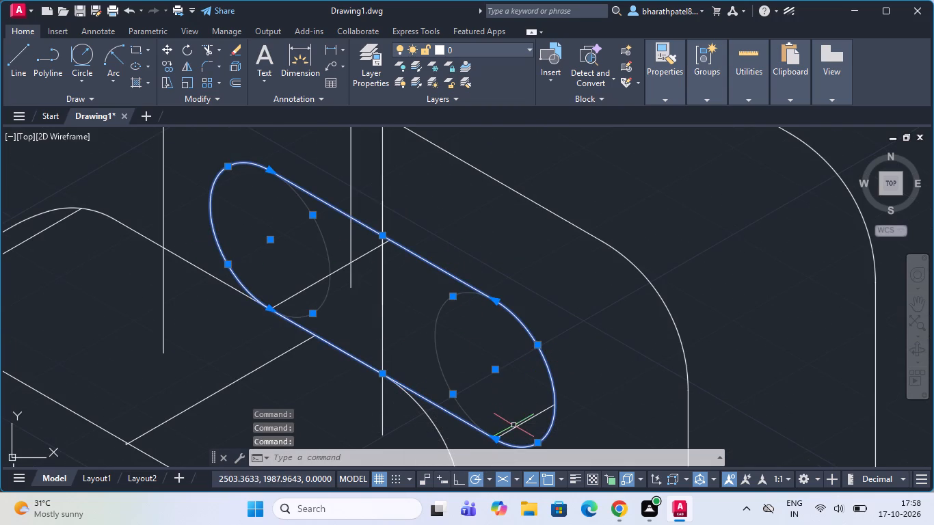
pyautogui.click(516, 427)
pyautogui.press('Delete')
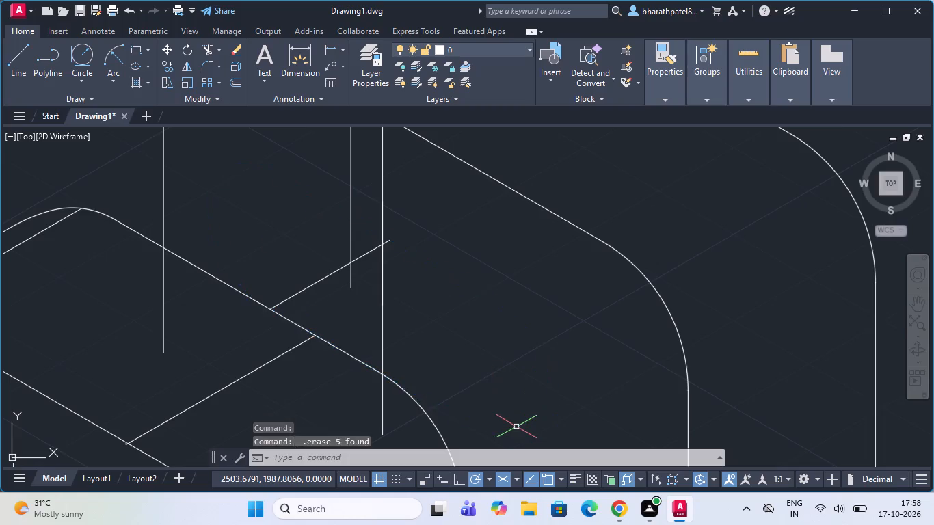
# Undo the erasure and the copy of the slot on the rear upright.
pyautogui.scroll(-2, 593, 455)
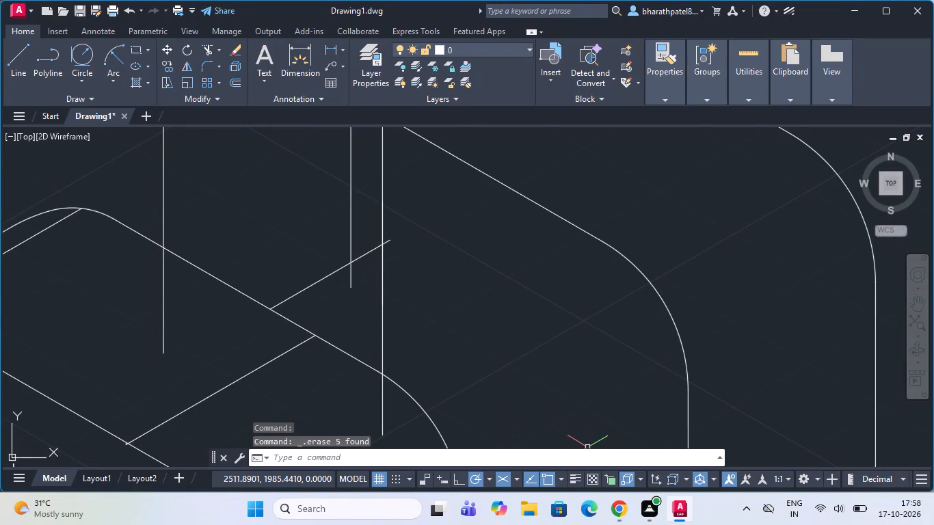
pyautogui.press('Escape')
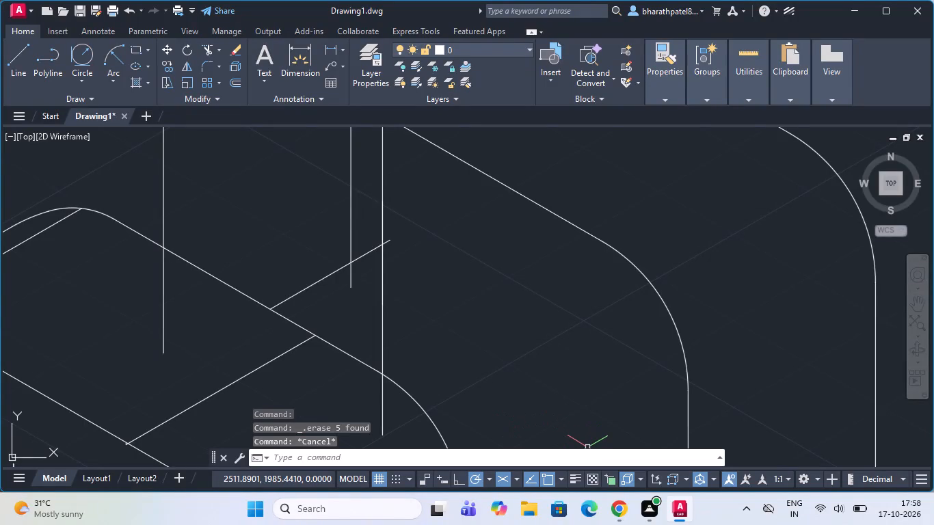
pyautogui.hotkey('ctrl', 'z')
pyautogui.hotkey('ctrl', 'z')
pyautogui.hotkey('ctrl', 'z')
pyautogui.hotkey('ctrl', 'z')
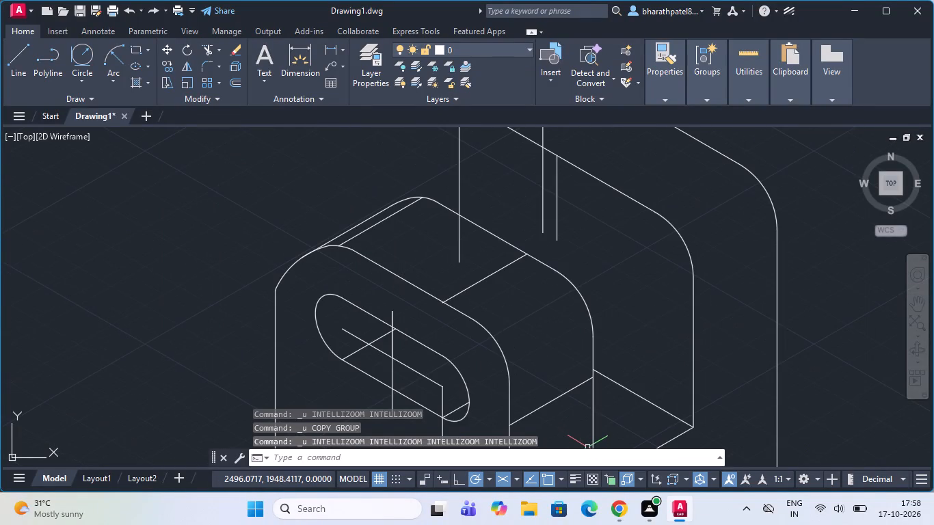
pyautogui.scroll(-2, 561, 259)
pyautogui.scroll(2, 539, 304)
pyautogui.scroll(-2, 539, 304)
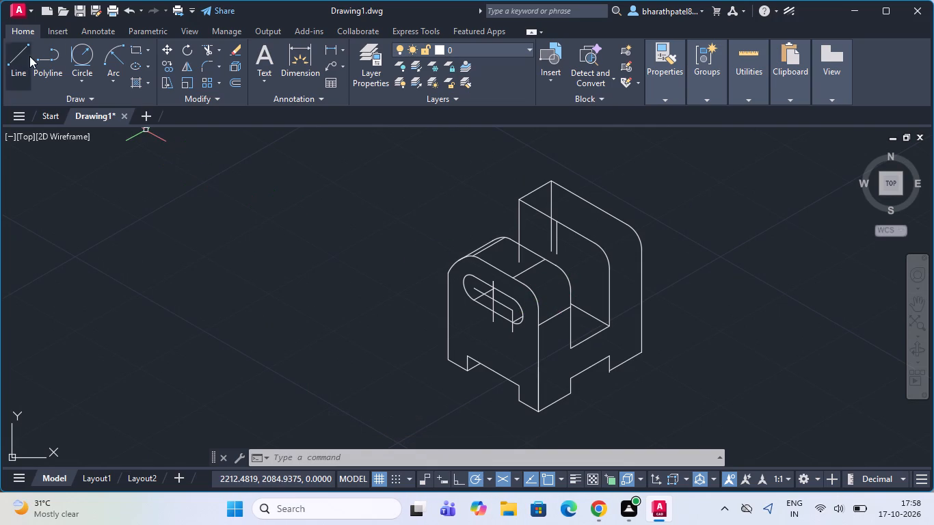
# Draw a 30° line about 130 units long from the midpoint of the front slot's centre line past the rear upright.
pyautogui.moveTo(13, 53); pyautogui.dragTo(24, 57)
pyautogui.scroll(2, 541, 293)
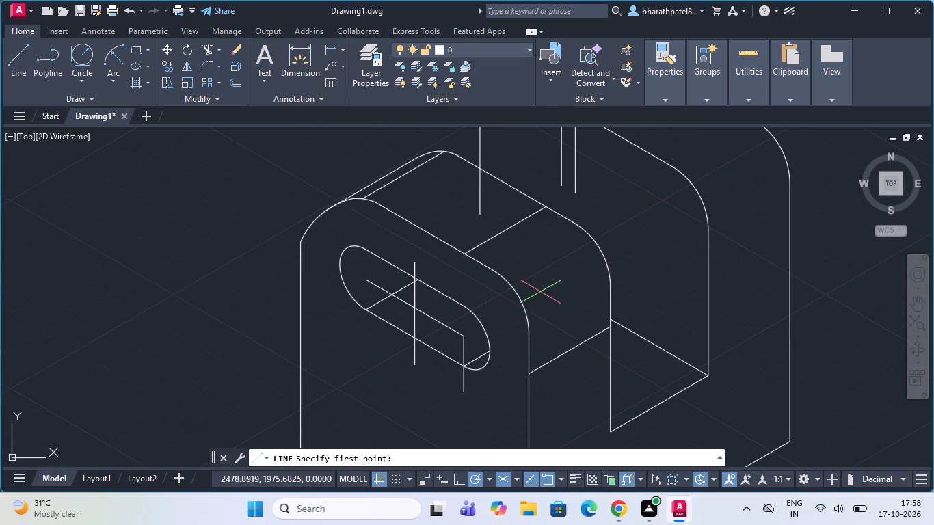
pyautogui.click(411, 307)
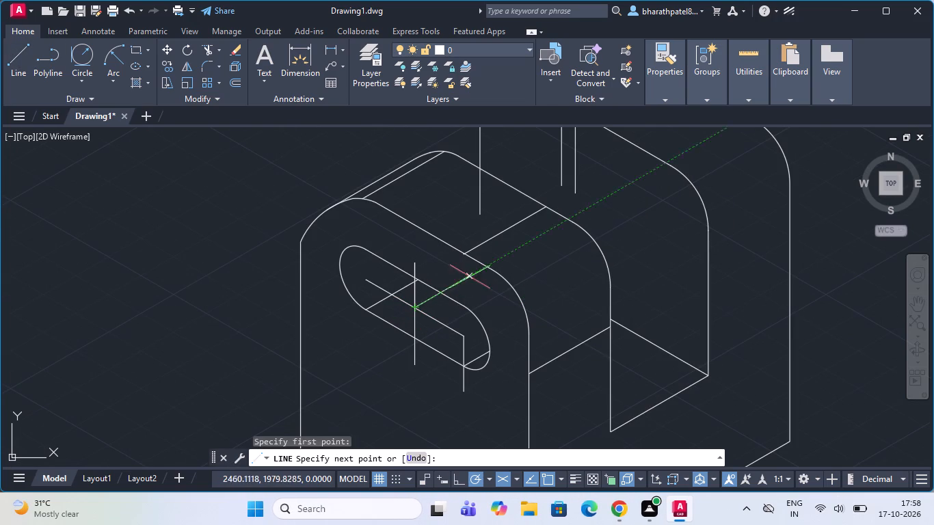
pyautogui.scroll(-3, 684, 200)
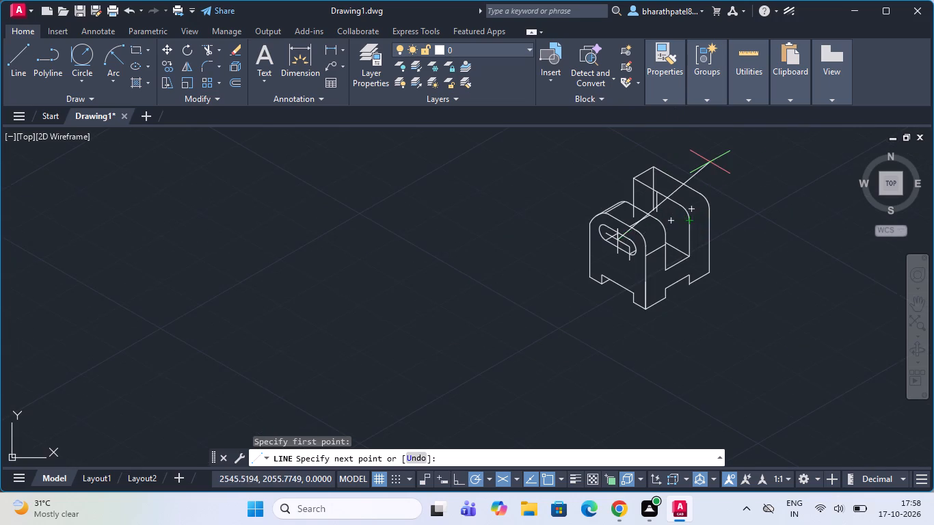
pyautogui.scroll(3, 710, 161)
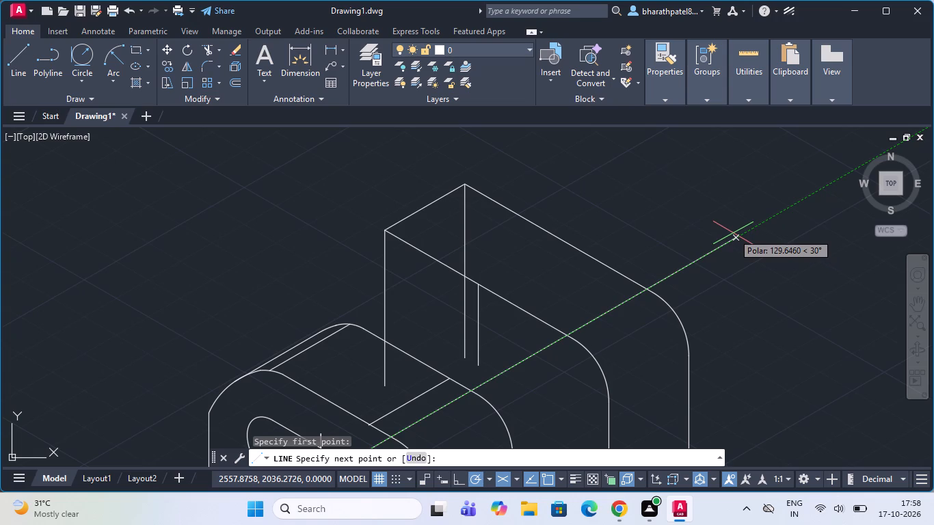
pyautogui.click(733, 233)
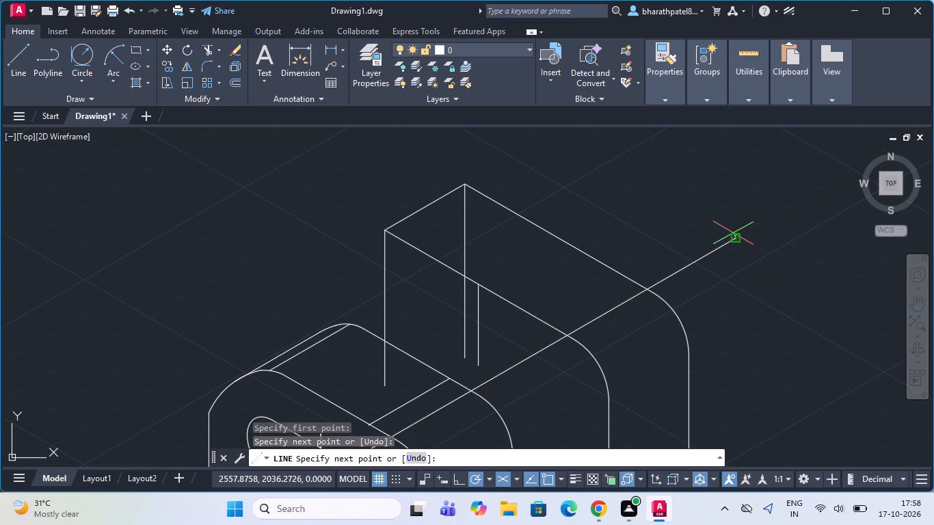
pyautogui.press('Escape')
# Draw a vertical line about 76 units up from the midpoint of the rear upright's front-face vertical edge below its rounded corner.
pyautogui.click(8, 58)
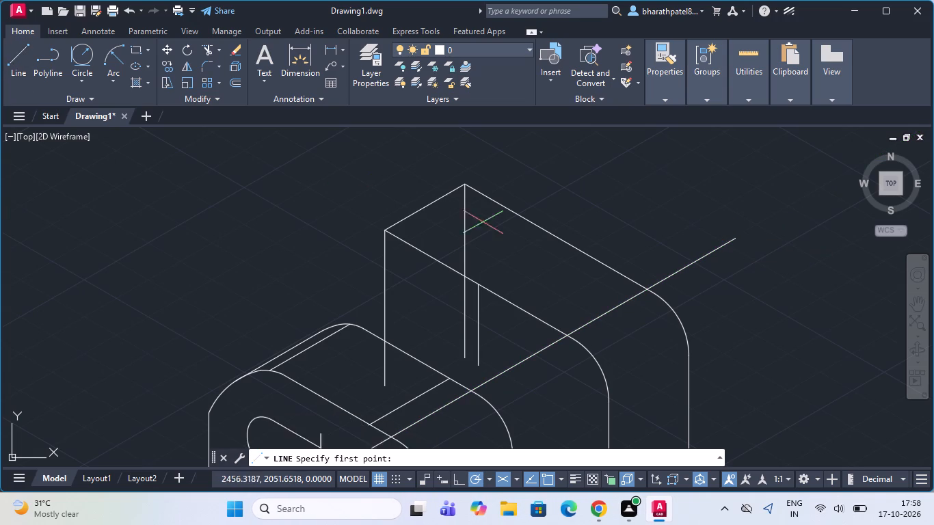
pyautogui.scroll(-2, 551, 242)
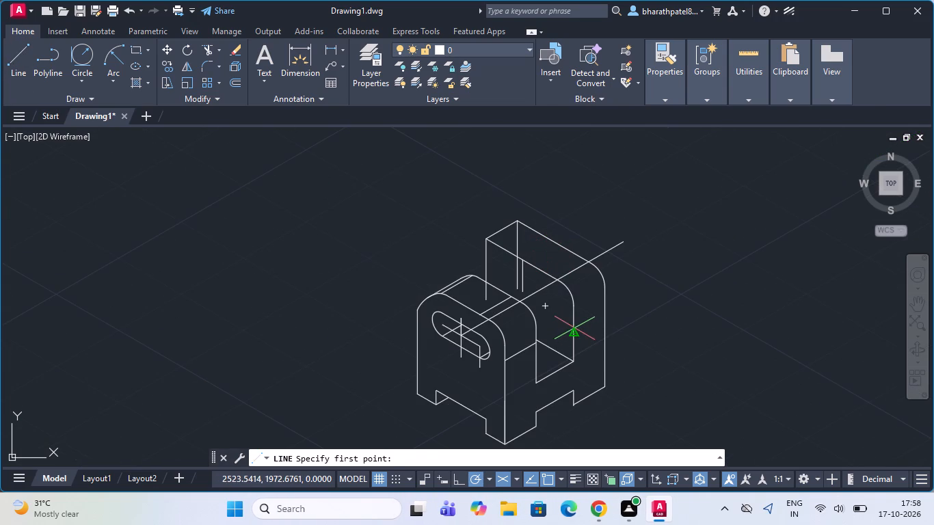
pyautogui.click(574, 328)
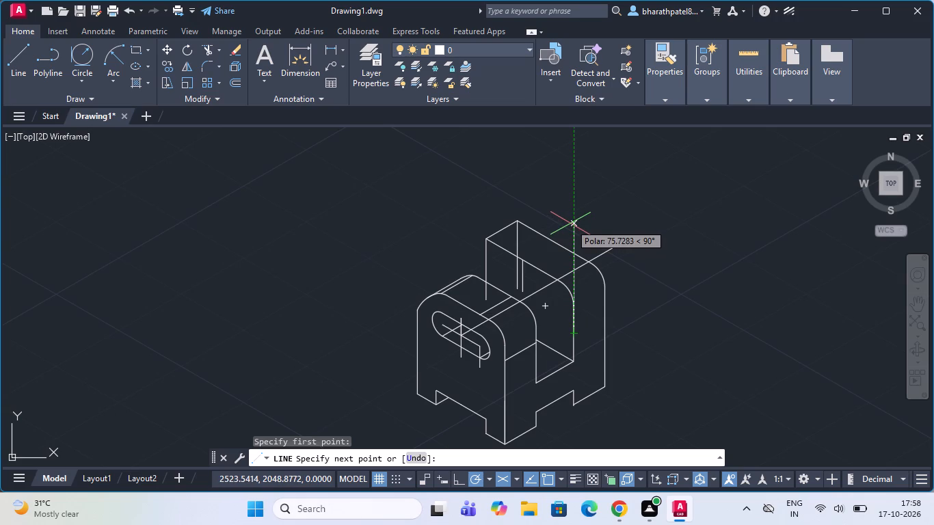
pyautogui.click(572, 222)
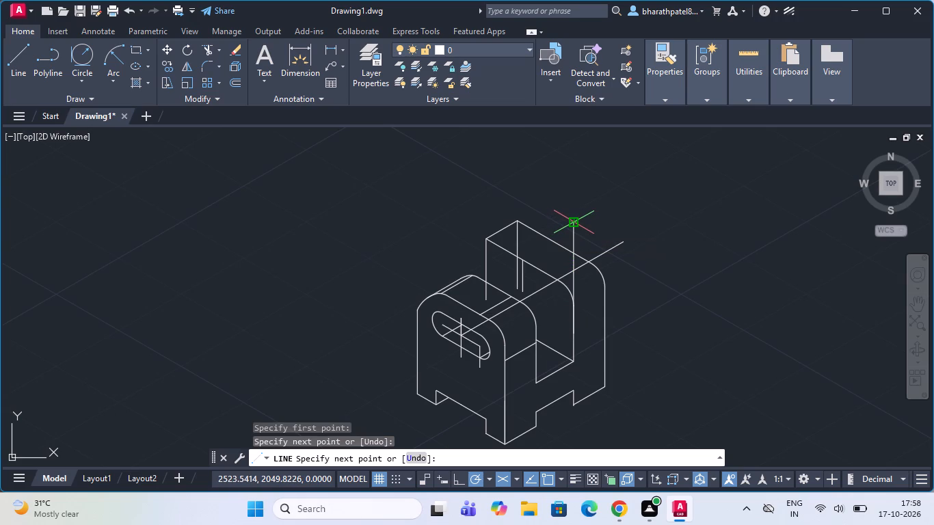
pyautogui.press('Escape')
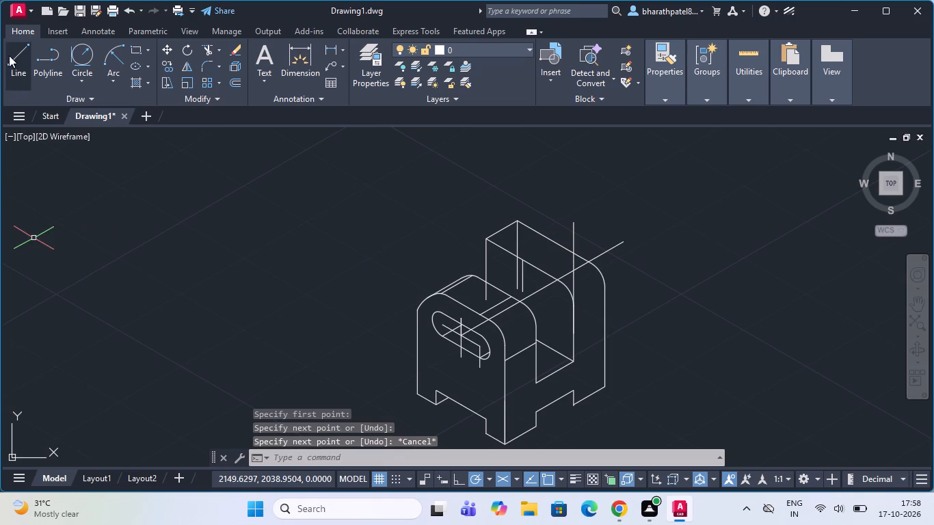
# Draw a line about 143 units long from the rear upright's front-face top corner along its sloping top edge, past the rounded corner.
pyautogui.moveTo(9, 55); pyautogui.dragTo(145, 77)
pyautogui.scroll(2, 531, 277)
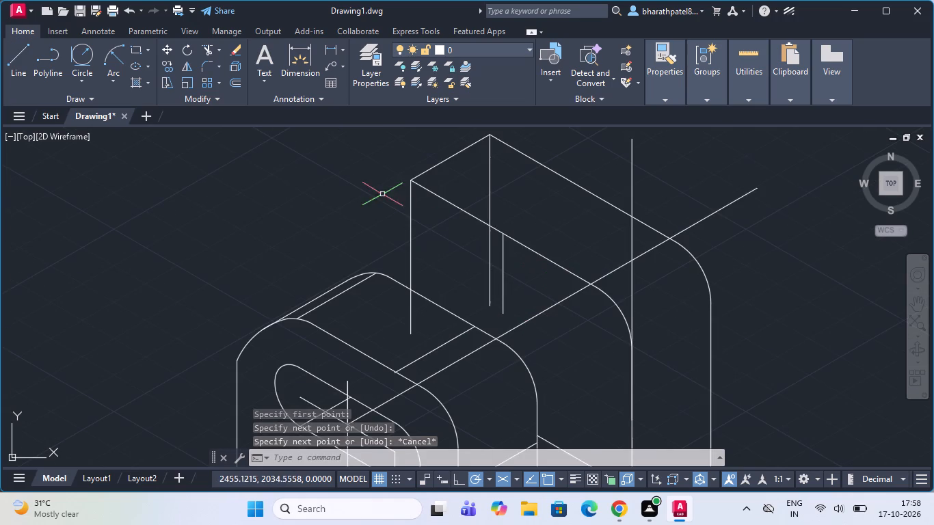
pyautogui.click(14, 54)
pyautogui.moveTo(411, 177); pyautogui.dragTo(426, 188)
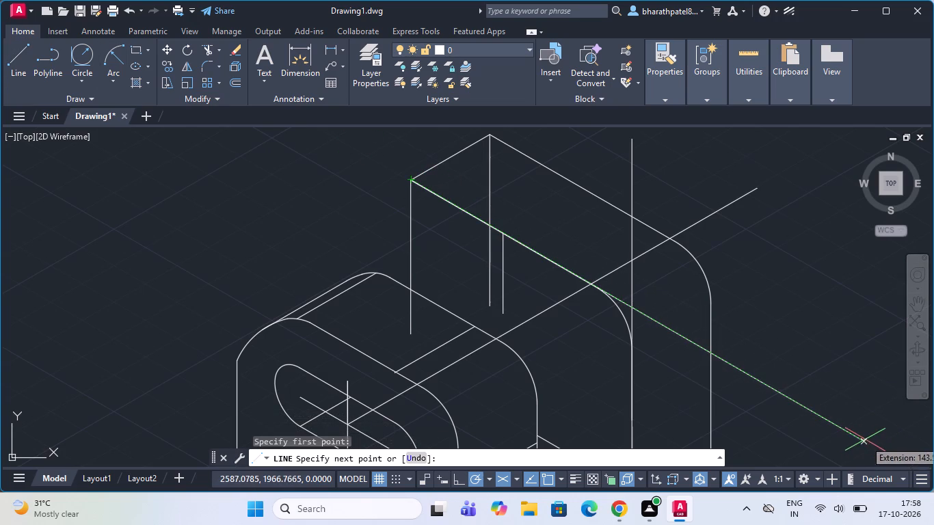
pyautogui.click(865, 440)
pyautogui.press('Escape')
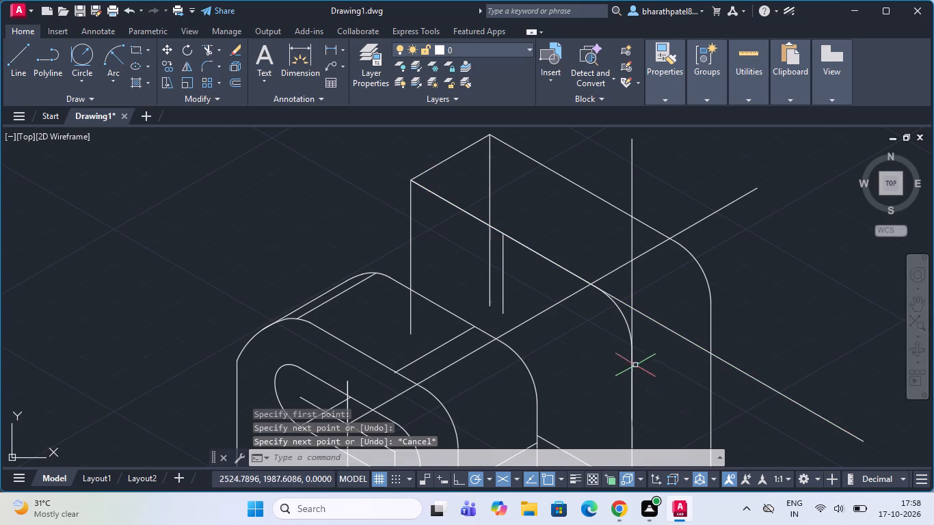
# Erase the rounded corner arc of the rear upright's front face.
pyautogui.scroll(2, 604, 319)
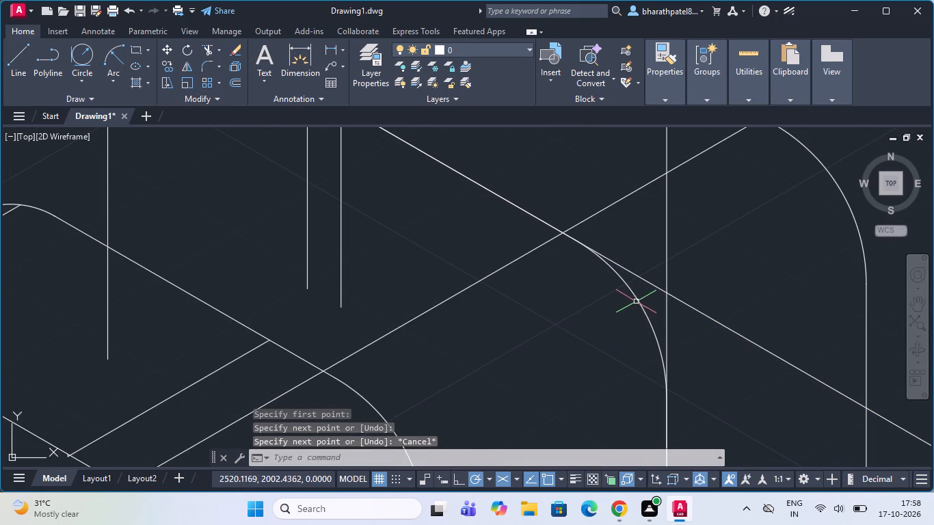
pyautogui.click(640, 299)
pyautogui.press('Delete')
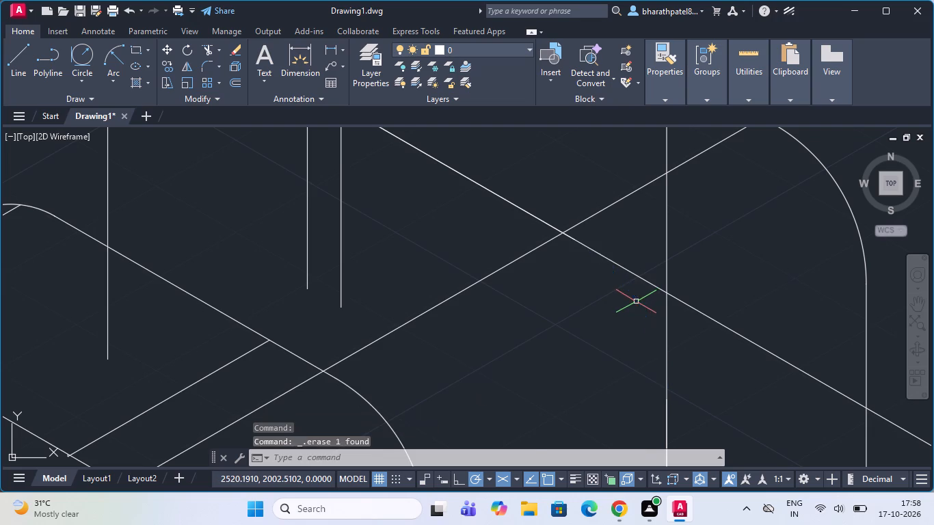
# Trim away the two vertical lines inside the rear upright and the part of its front-face edge that runs behind the front upright.
pyautogui.scroll(-3, 636, 314)
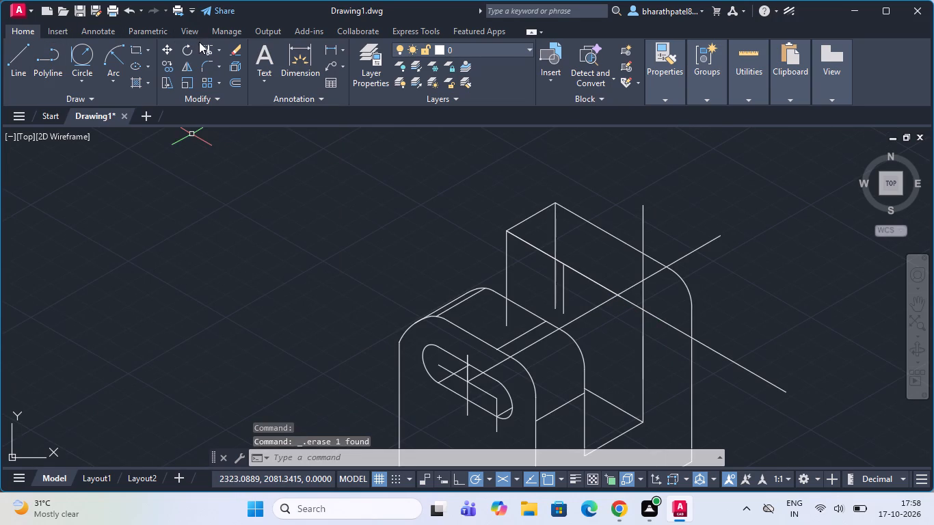
pyautogui.click(202, 48)
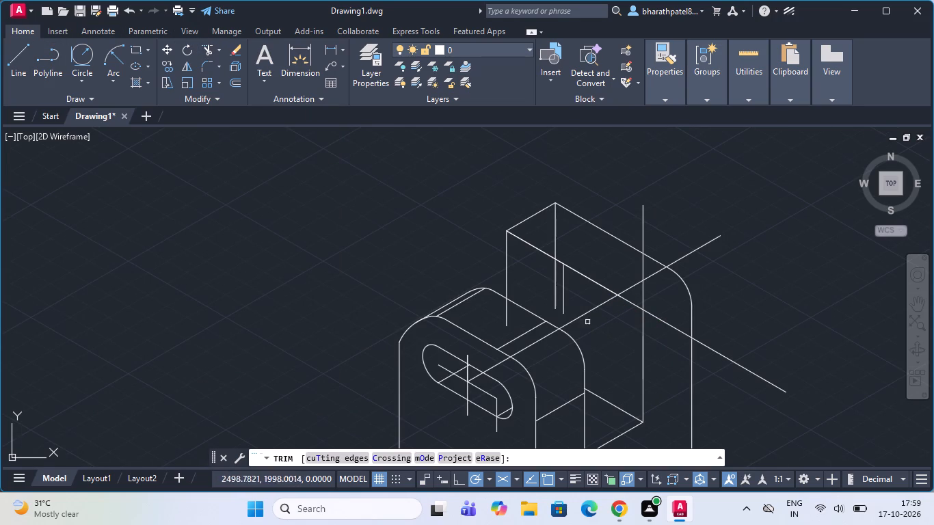
pyautogui.moveTo(545, 284); pyautogui.dragTo(576, 297)
pyautogui.moveTo(546, 234); pyautogui.dragTo(565, 247)
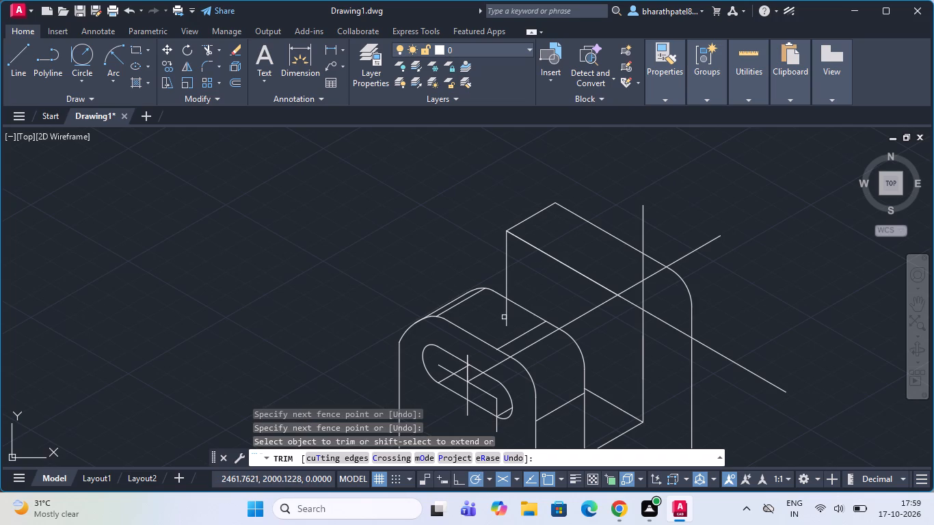
pyautogui.click(504, 317)
pyautogui.click(510, 321)
# Trim the ends of the 30° line, the extended top-edge line and the vertical line that project beyond the rear upright's outline.
pyautogui.moveTo(691, 235); pyautogui.dragTo(704, 304)
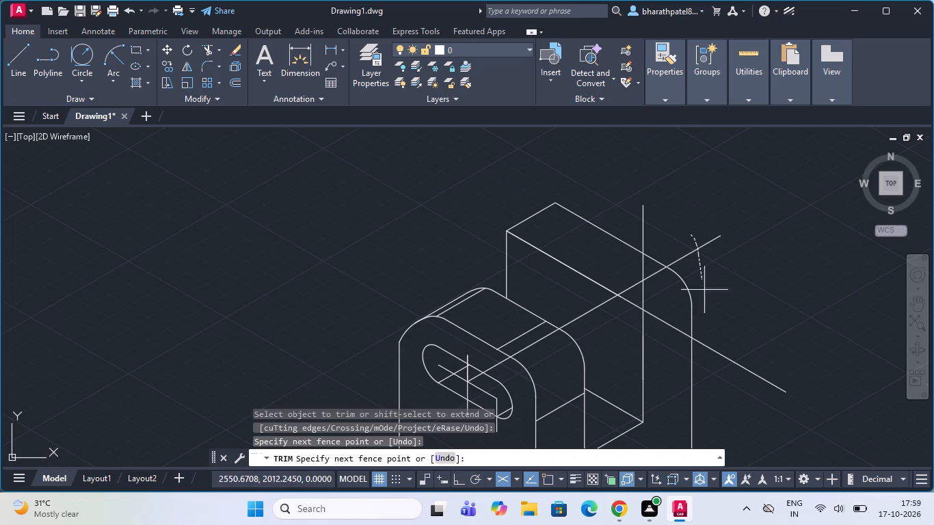
pyautogui.moveTo(704, 304); pyautogui.dragTo(694, 387)
pyautogui.moveTo(631, 227); pyautogui.dragTo(673, 243)
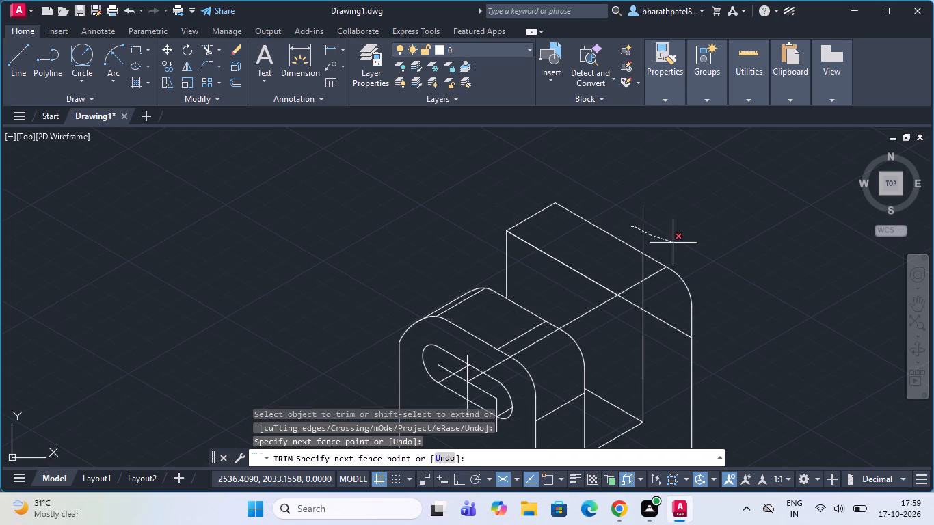
pyautogui.moveTo(673, 243); pyautogui.dragTo(676, 239)
# Trim the excess vertical and edge-line pieces at the rear upright's square front-face corner, and the 30° line back to the front upright.
pyautogui.scroll(2, 600, 345)
pyautogui.scroll(-1, 600, 342)
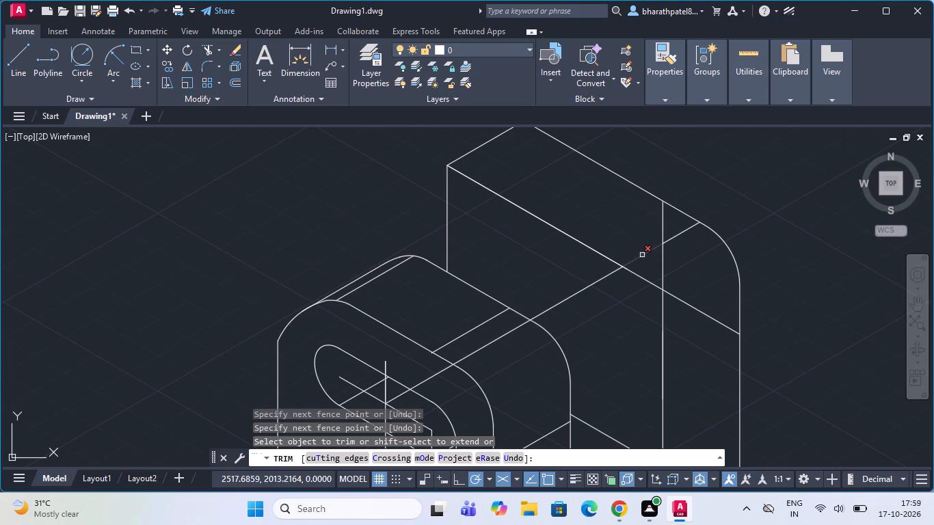
pyautogui.moveTo(656, 265); pyautogui.dragTo(677, 277)
pyautogui.click(676, 299)
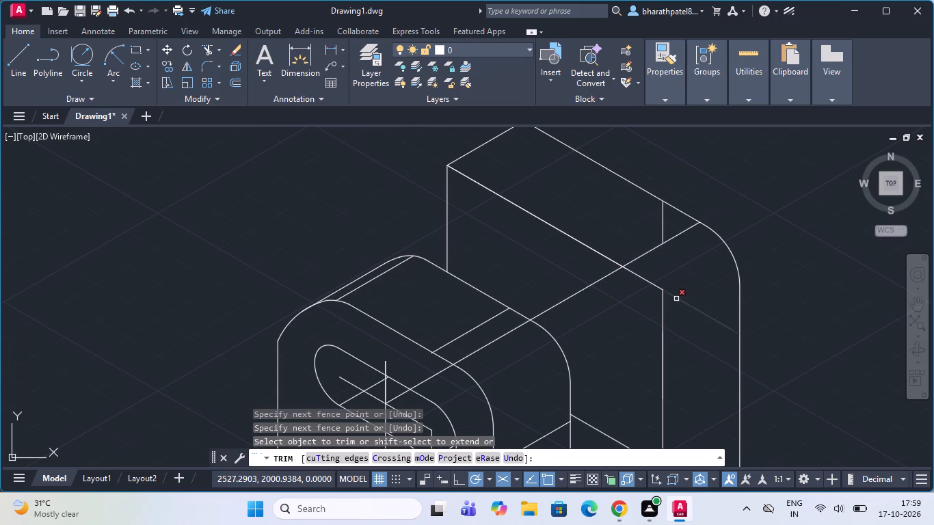
pyautogui.scroll(-2, 690, 283)
pyautogui.scroll(2, 652, 324)
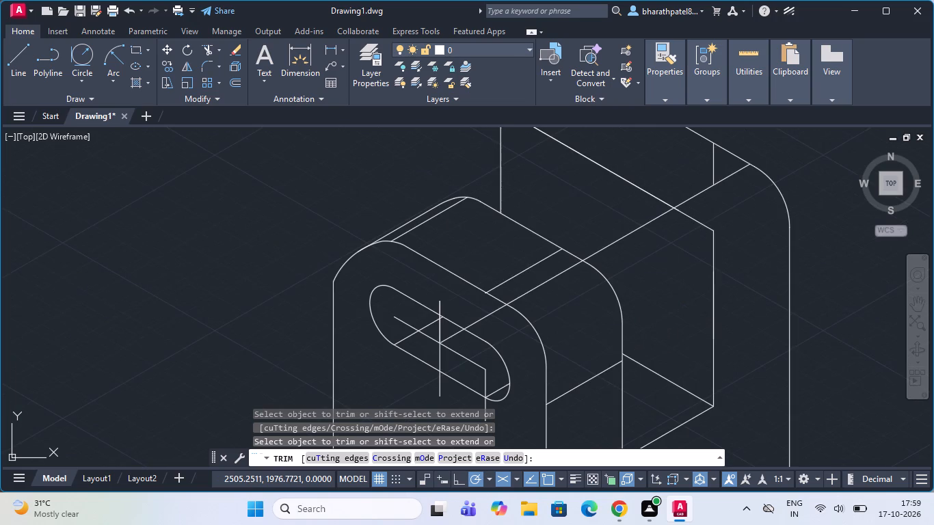
pyautogui.moveTo(684, 190); pyautogui.dragTo(718, 211)
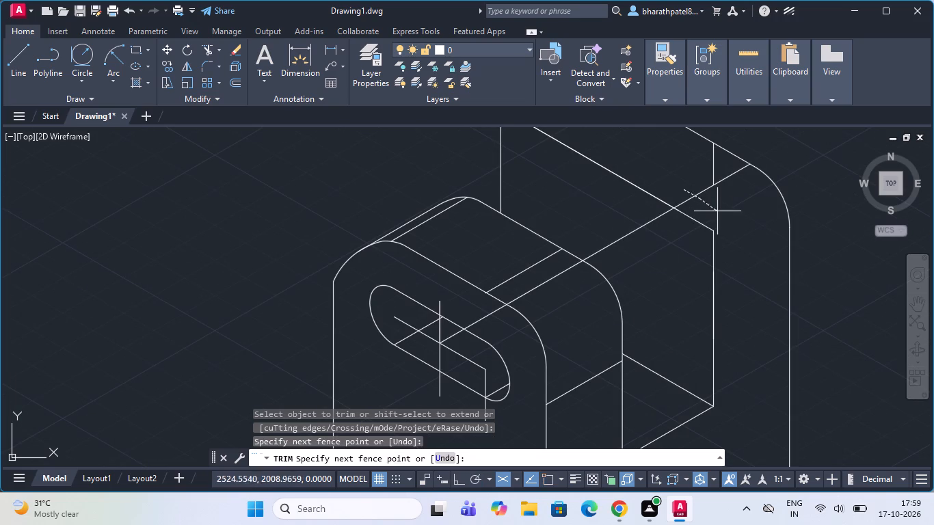
pyautogui.moveTo(718, 211); pyautogui.dragTo(719, 212)
pyautogui.moveTo(609, 207); pyautogui.dragTo(644, 239)
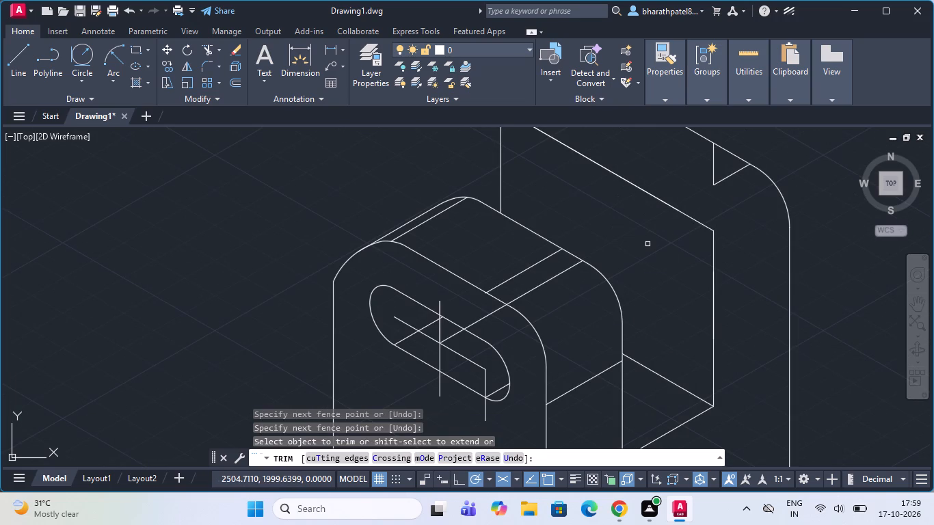
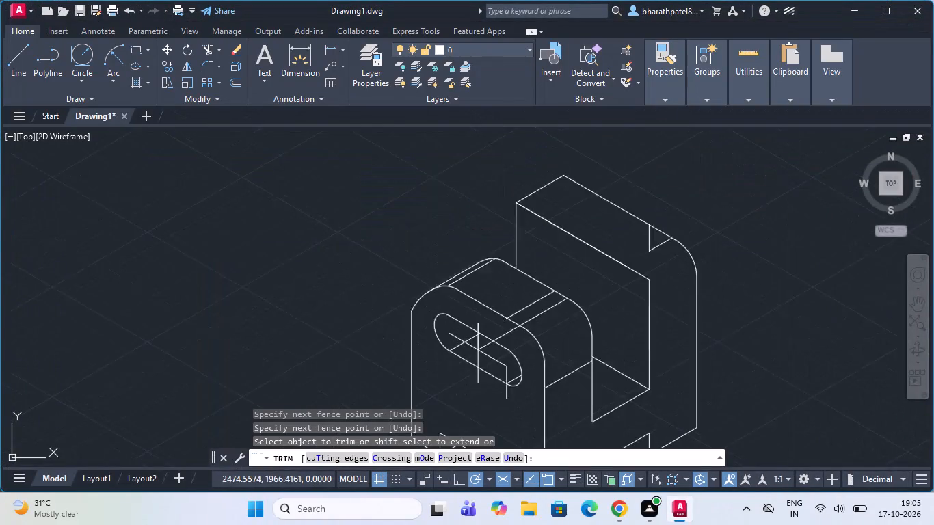
# Draw a 22-unit vertical line straight down from the midpoint of the rear upright's front top edge.
pyautogui.scroll(-2, 529, 310)
pyautogui.scroll(3, 536, 349)
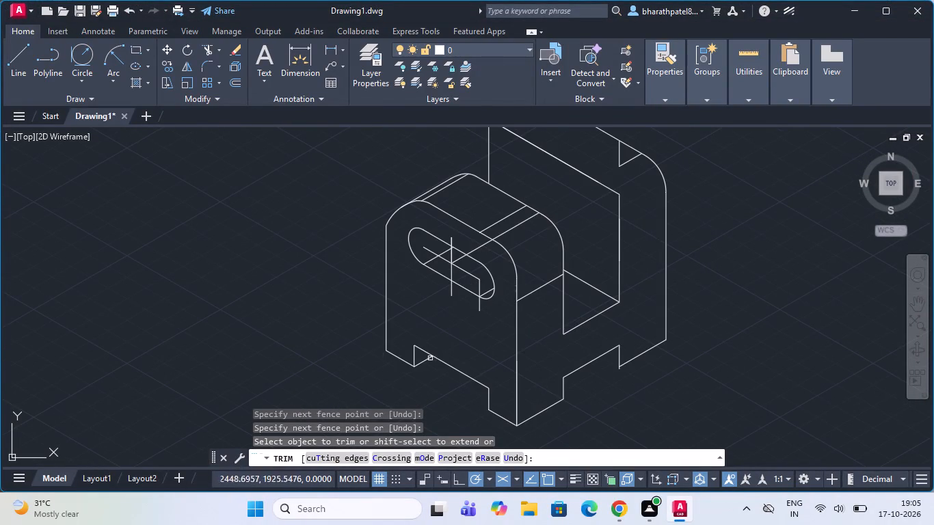
pyautogui.moveTo(15, 63); pyautogui.dragTo(26, 64)
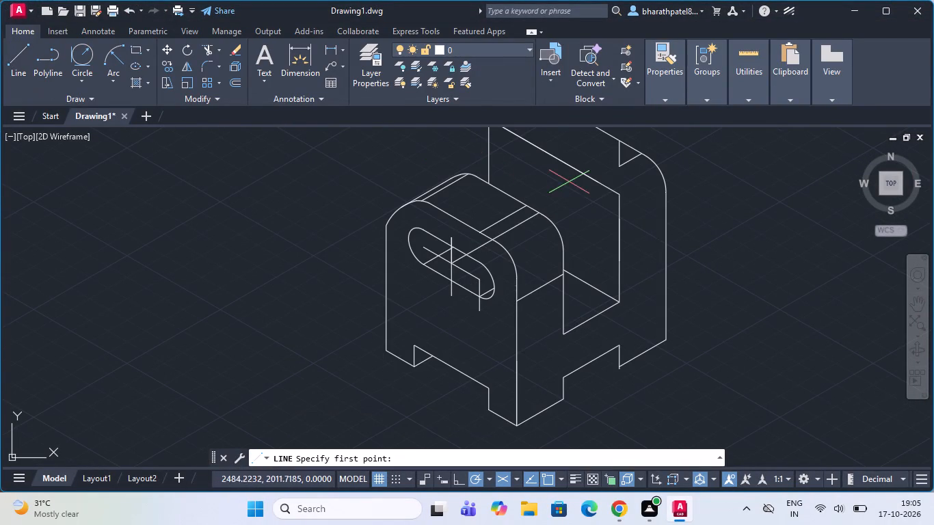
pyautogui.scroll(2, 622, 167)
pyautogui.scroll(-4, 621, 171)
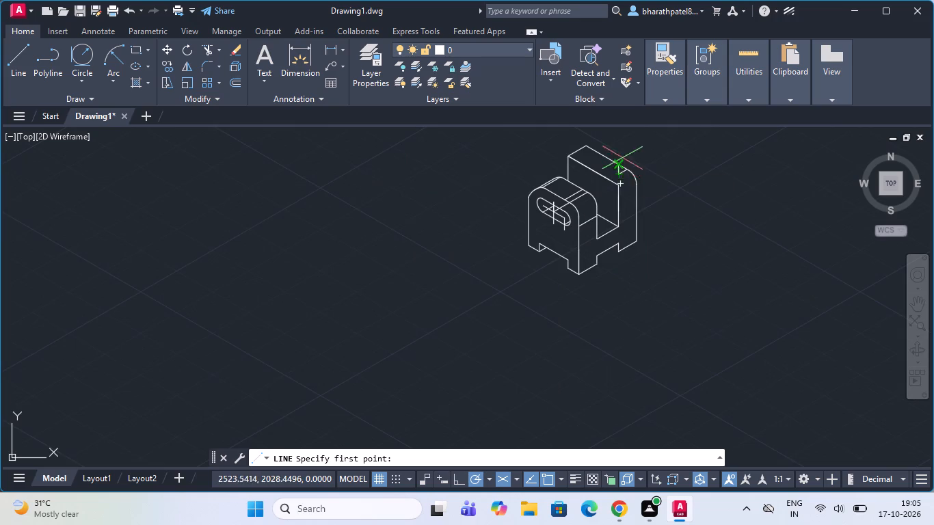
pyautogui.scroll(3, 622, 158)
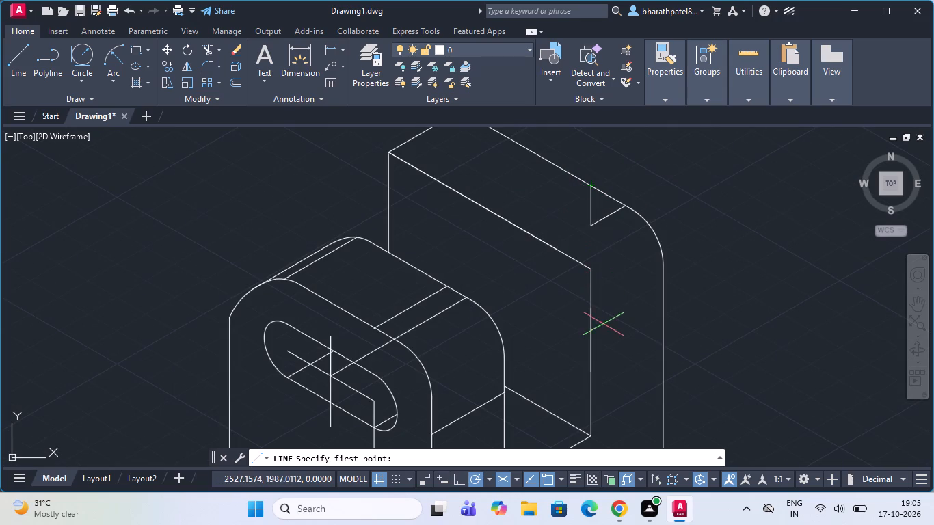
pyautogui.scroll(-2, 582, 288)
pyautogui.scroll(1, 576, 280)
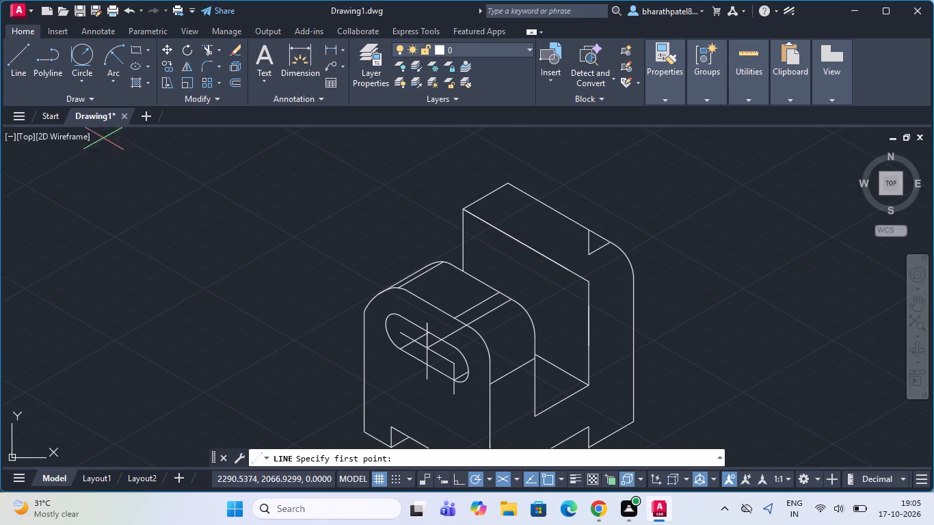
pyautogui.click(13, 64)
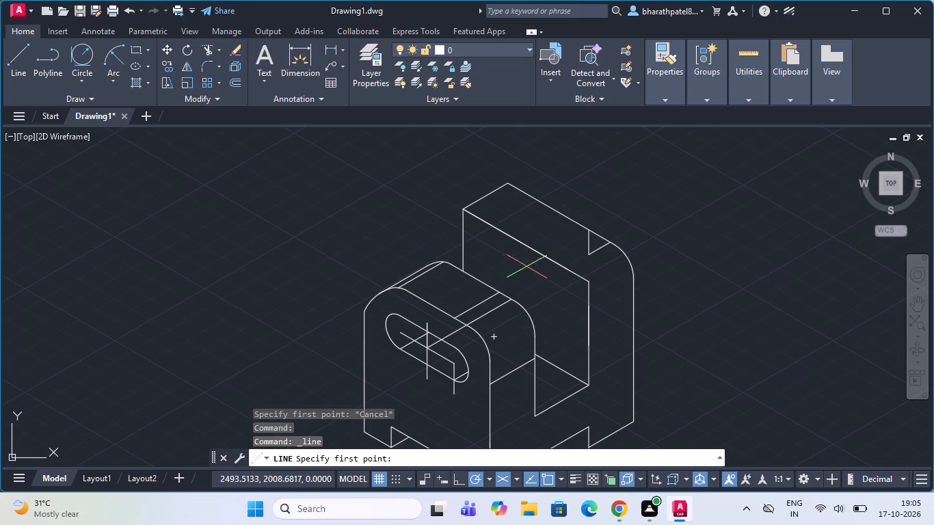
pyautogui.click(522, 247)
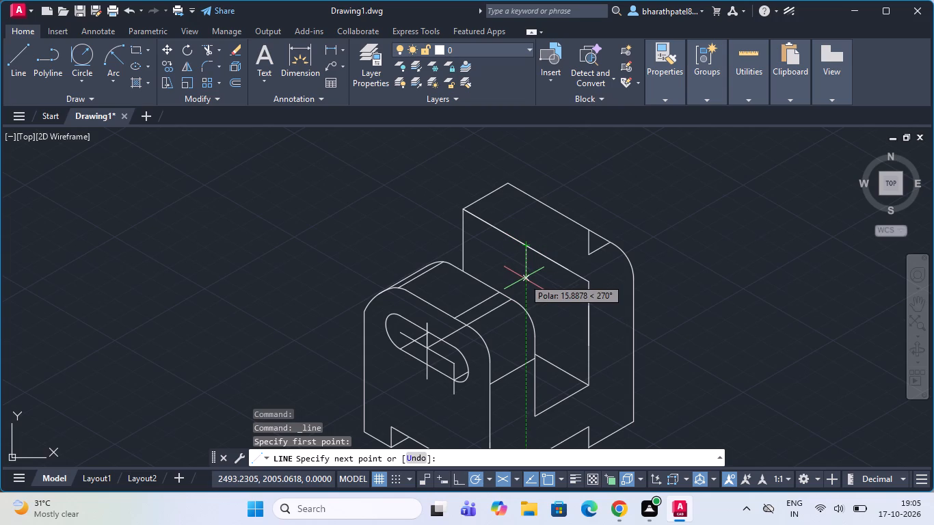
pyautogui.write('22')
pyautogui.press('Return')
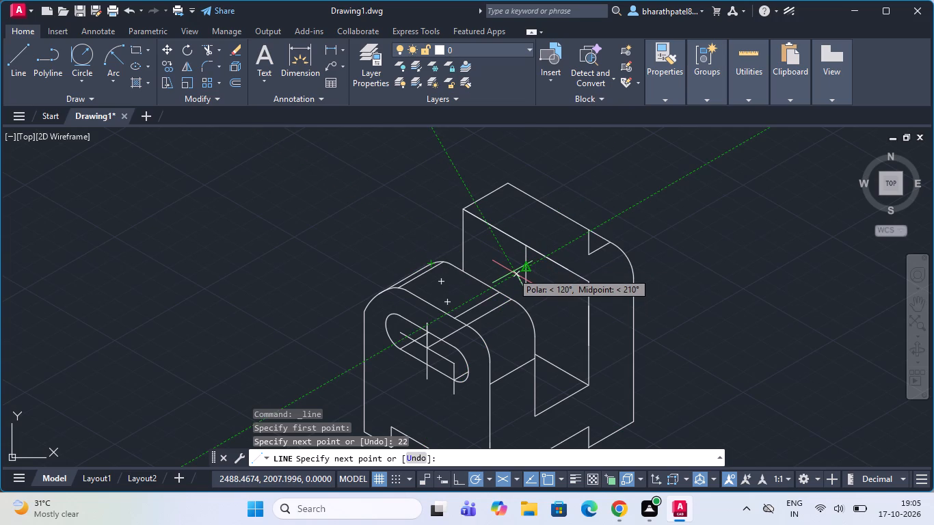
pyautogui.press('Escape')
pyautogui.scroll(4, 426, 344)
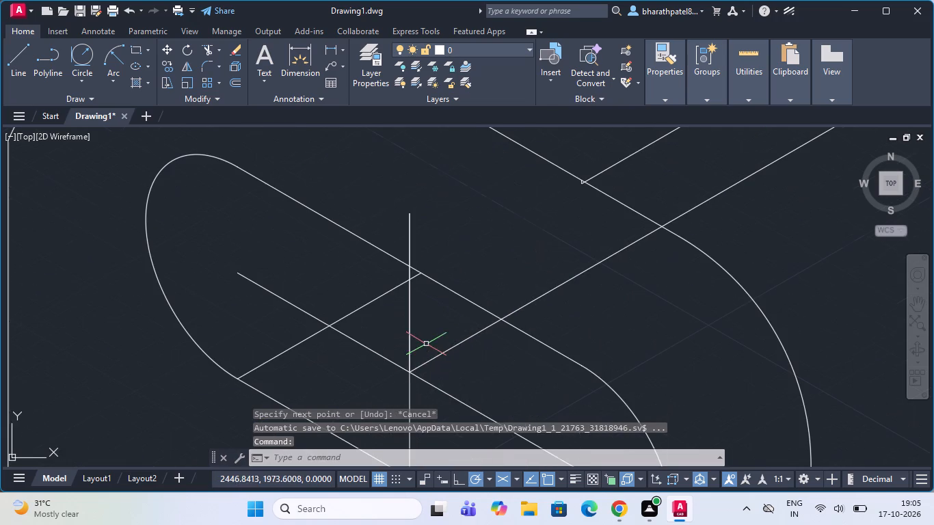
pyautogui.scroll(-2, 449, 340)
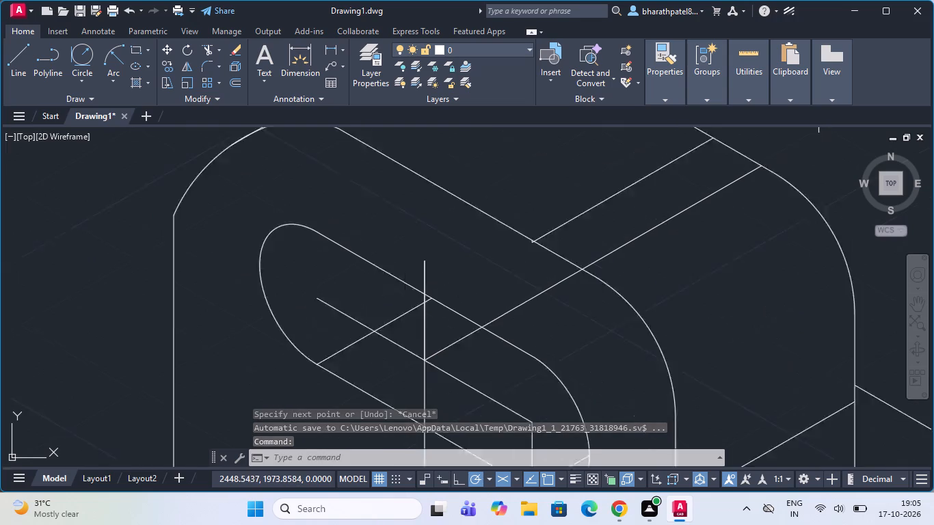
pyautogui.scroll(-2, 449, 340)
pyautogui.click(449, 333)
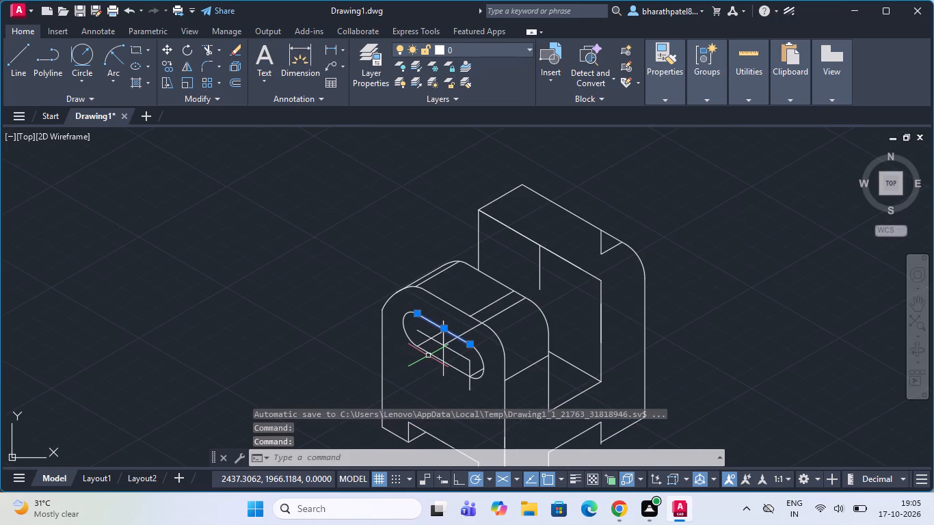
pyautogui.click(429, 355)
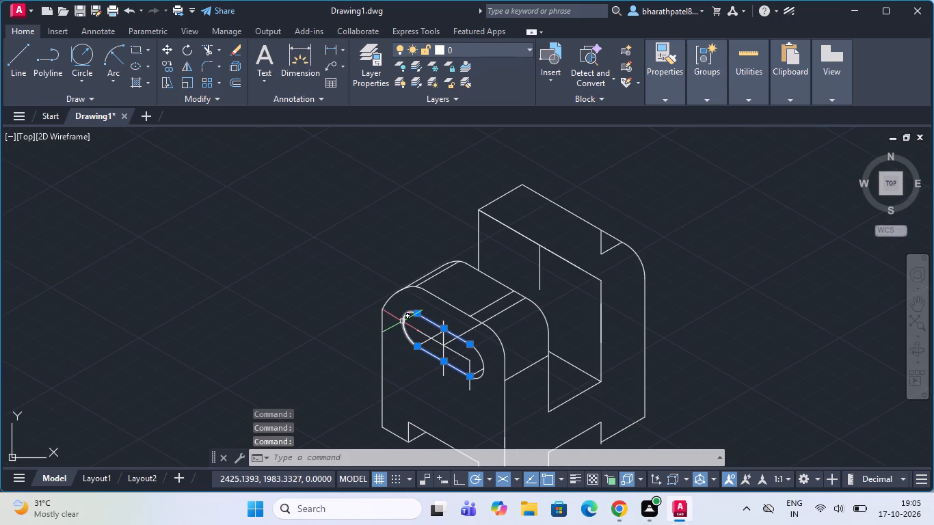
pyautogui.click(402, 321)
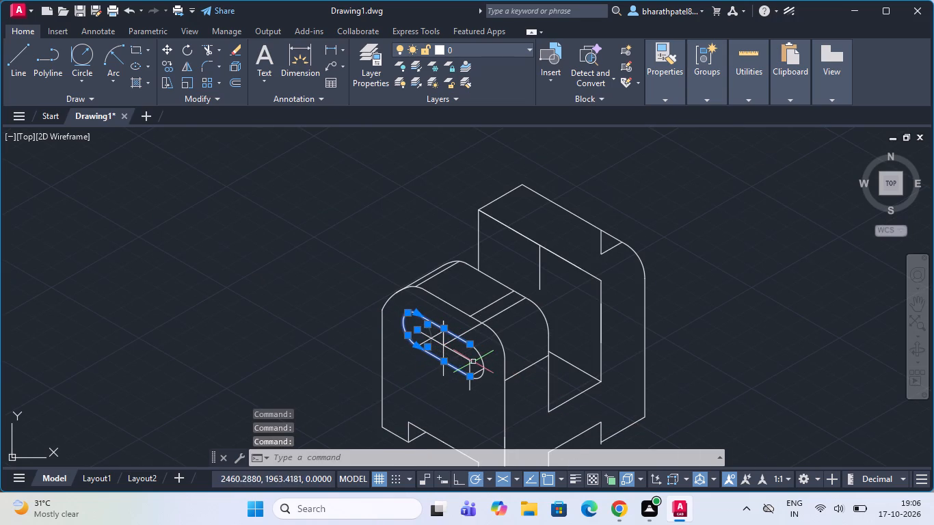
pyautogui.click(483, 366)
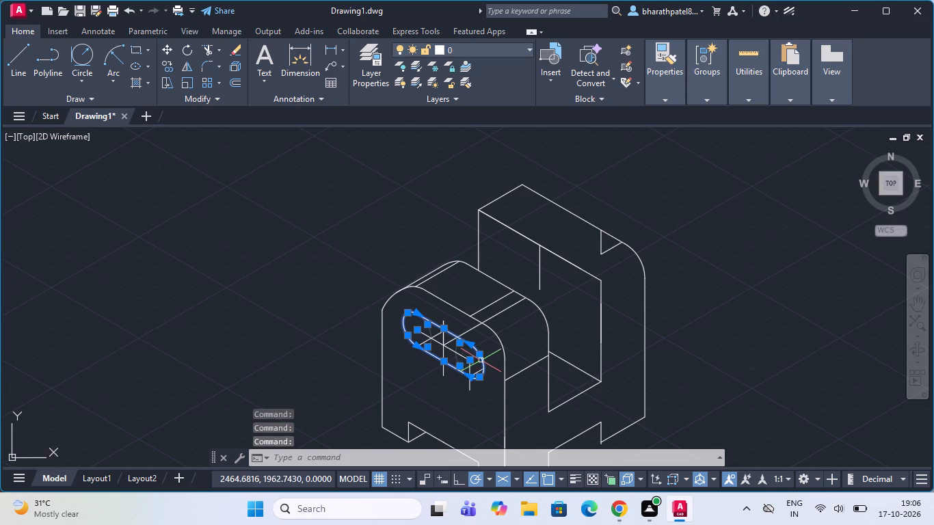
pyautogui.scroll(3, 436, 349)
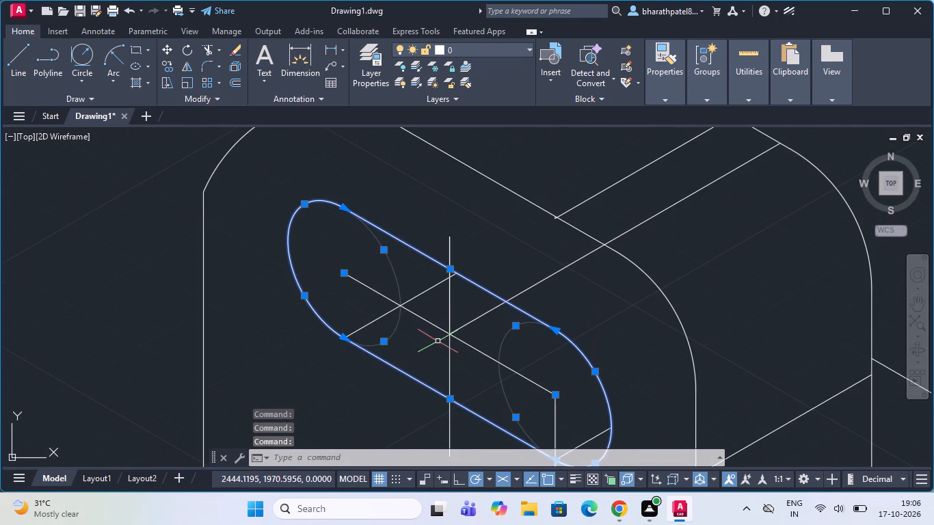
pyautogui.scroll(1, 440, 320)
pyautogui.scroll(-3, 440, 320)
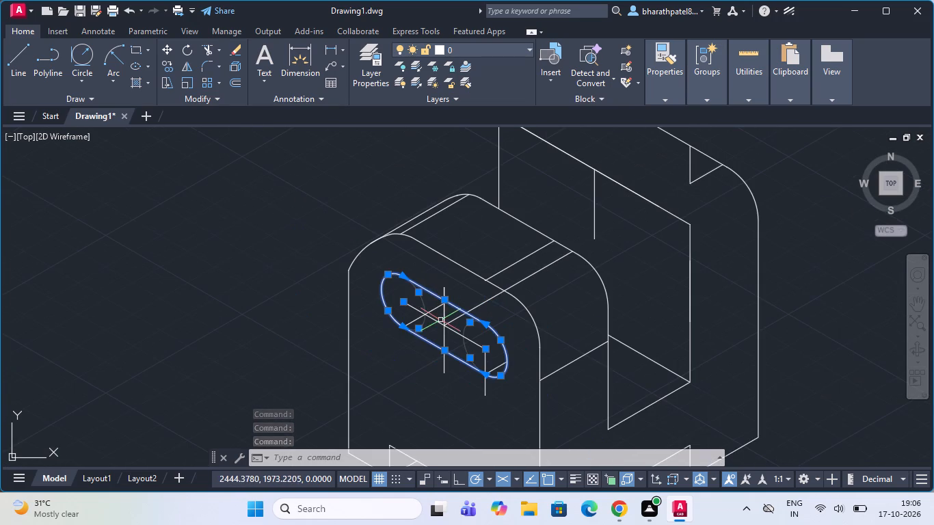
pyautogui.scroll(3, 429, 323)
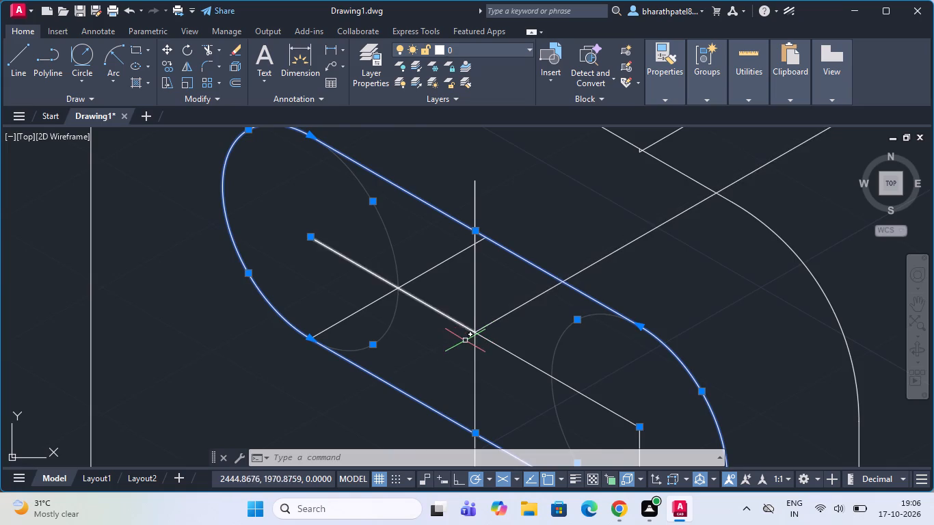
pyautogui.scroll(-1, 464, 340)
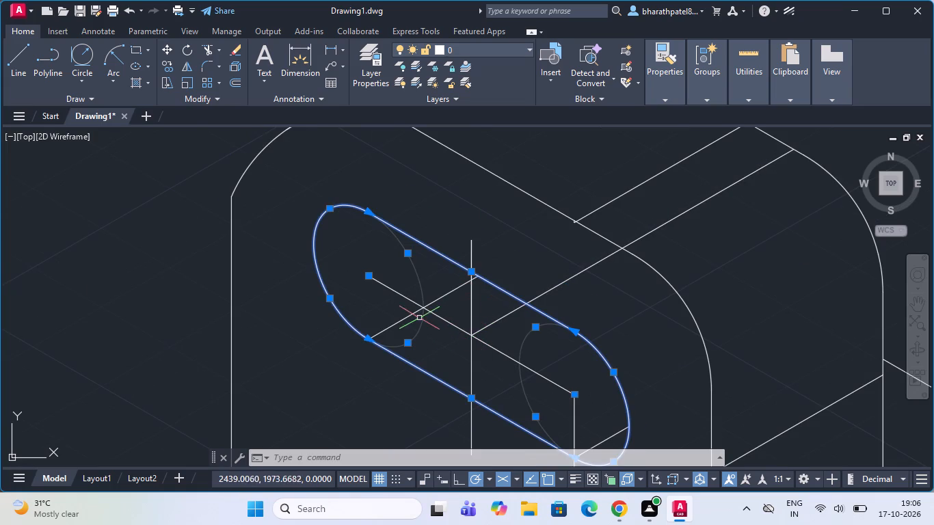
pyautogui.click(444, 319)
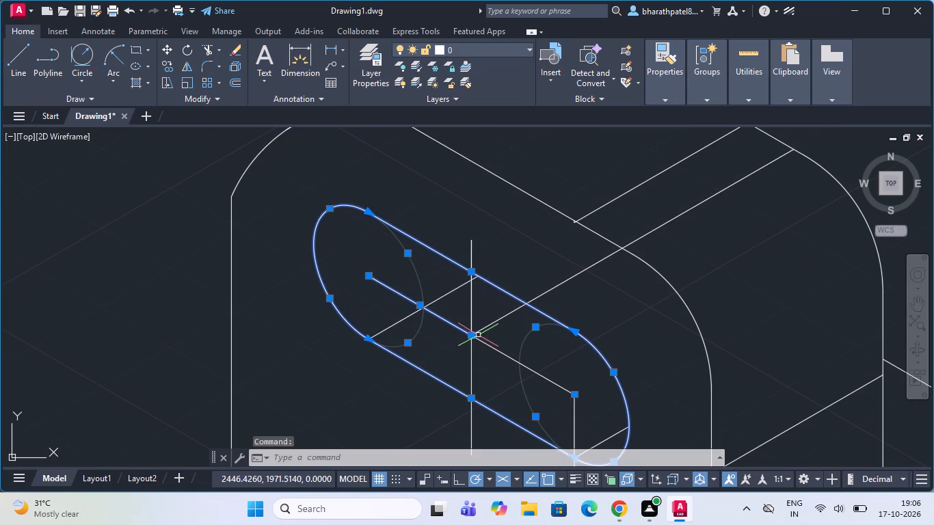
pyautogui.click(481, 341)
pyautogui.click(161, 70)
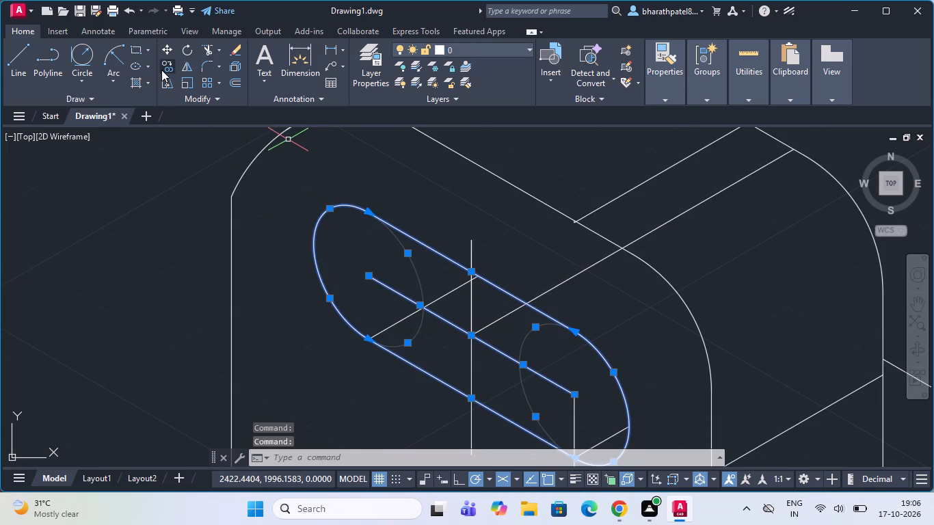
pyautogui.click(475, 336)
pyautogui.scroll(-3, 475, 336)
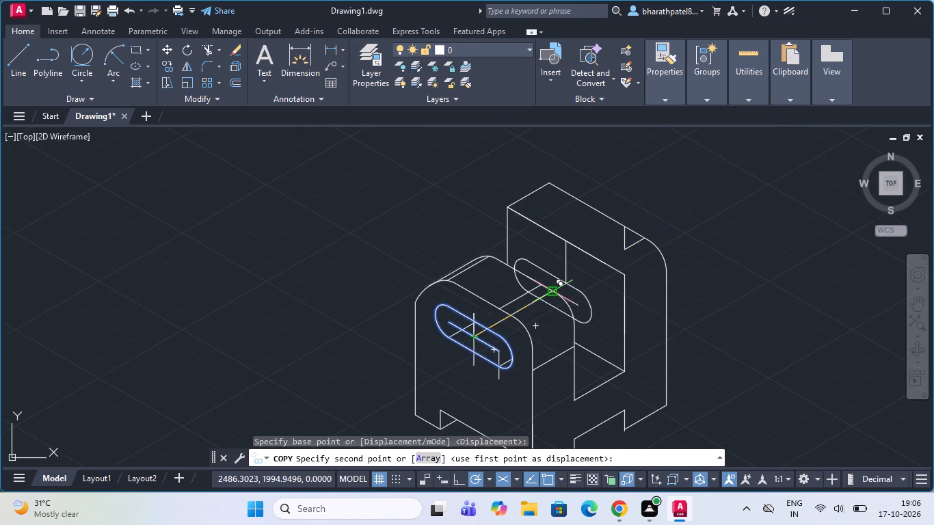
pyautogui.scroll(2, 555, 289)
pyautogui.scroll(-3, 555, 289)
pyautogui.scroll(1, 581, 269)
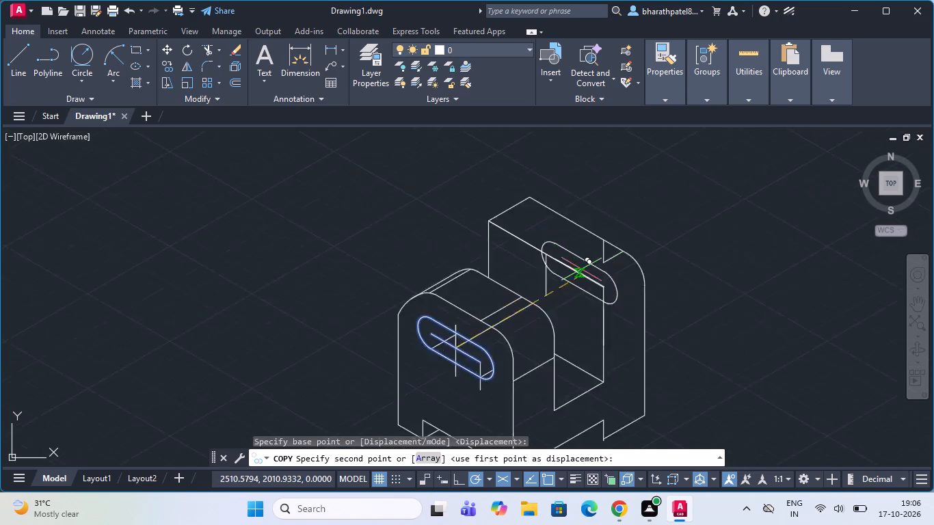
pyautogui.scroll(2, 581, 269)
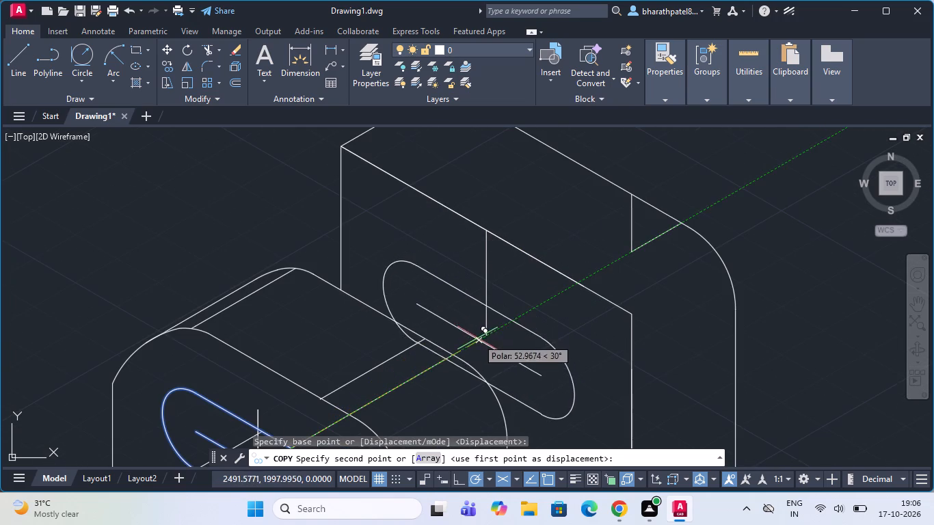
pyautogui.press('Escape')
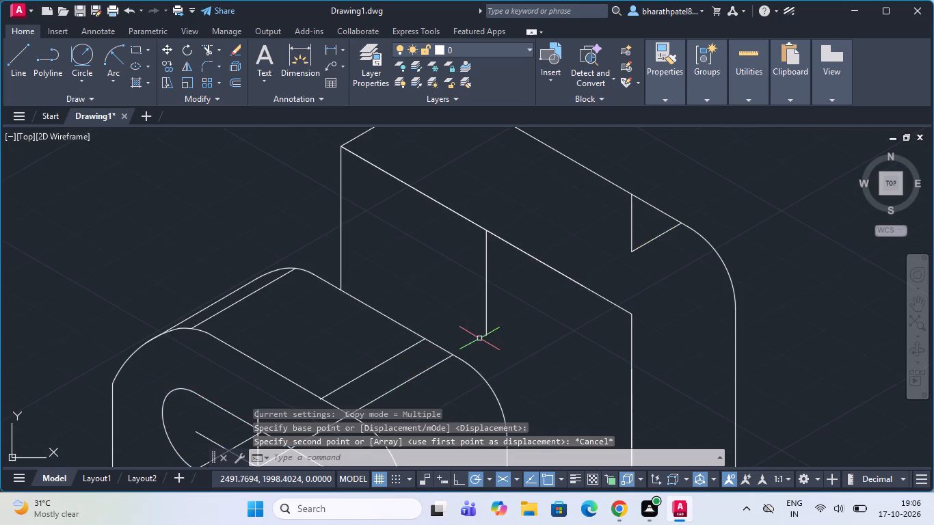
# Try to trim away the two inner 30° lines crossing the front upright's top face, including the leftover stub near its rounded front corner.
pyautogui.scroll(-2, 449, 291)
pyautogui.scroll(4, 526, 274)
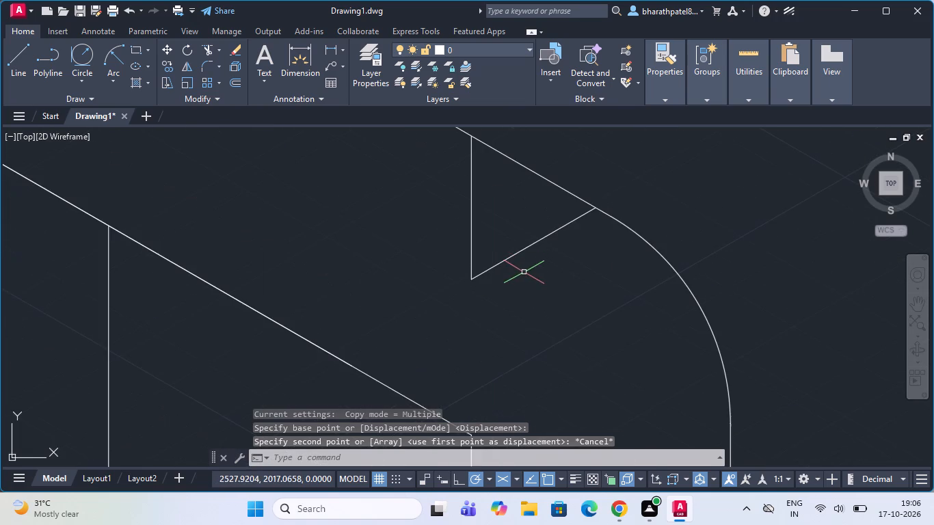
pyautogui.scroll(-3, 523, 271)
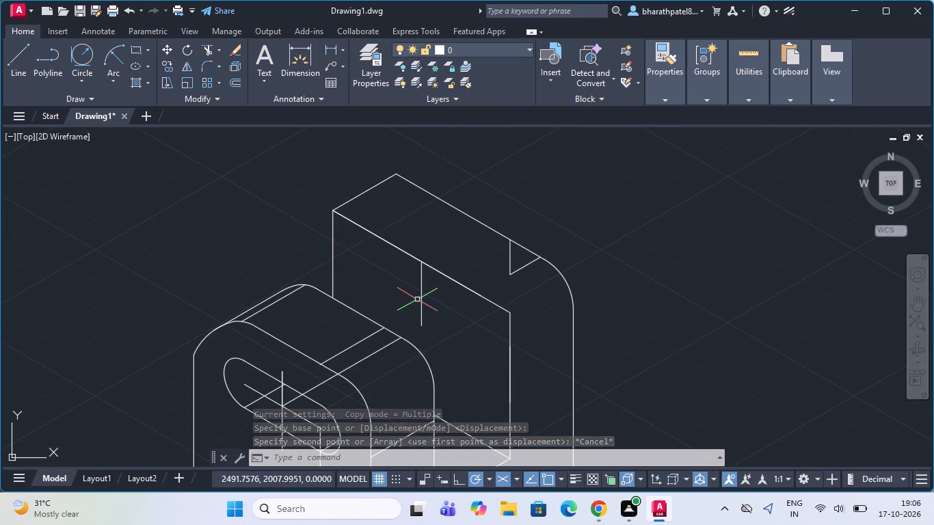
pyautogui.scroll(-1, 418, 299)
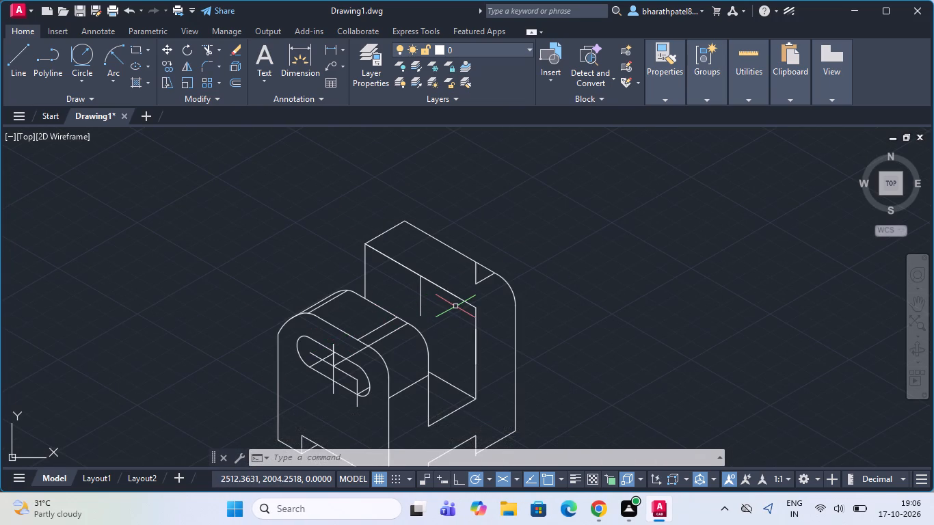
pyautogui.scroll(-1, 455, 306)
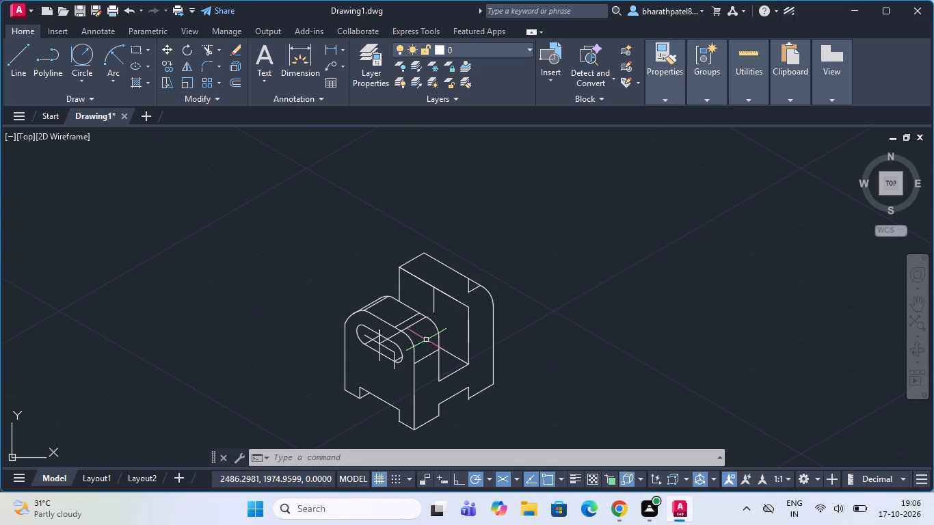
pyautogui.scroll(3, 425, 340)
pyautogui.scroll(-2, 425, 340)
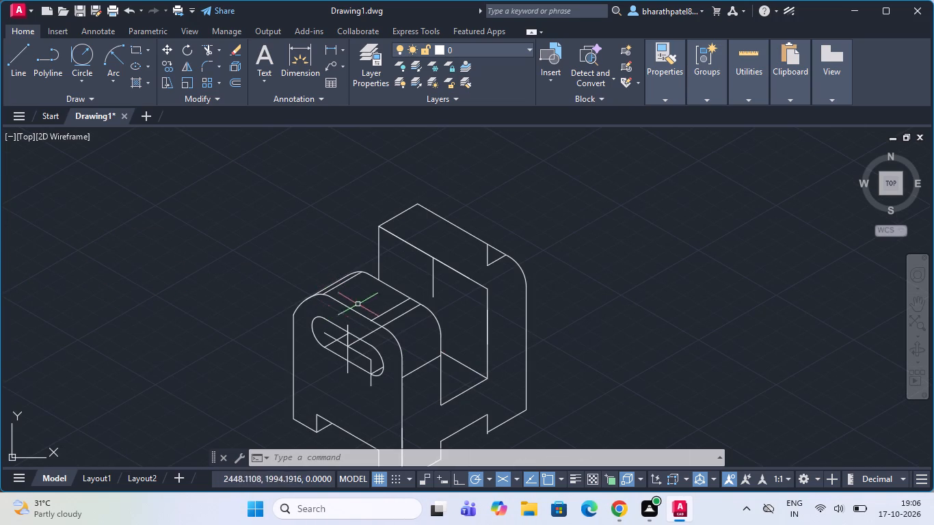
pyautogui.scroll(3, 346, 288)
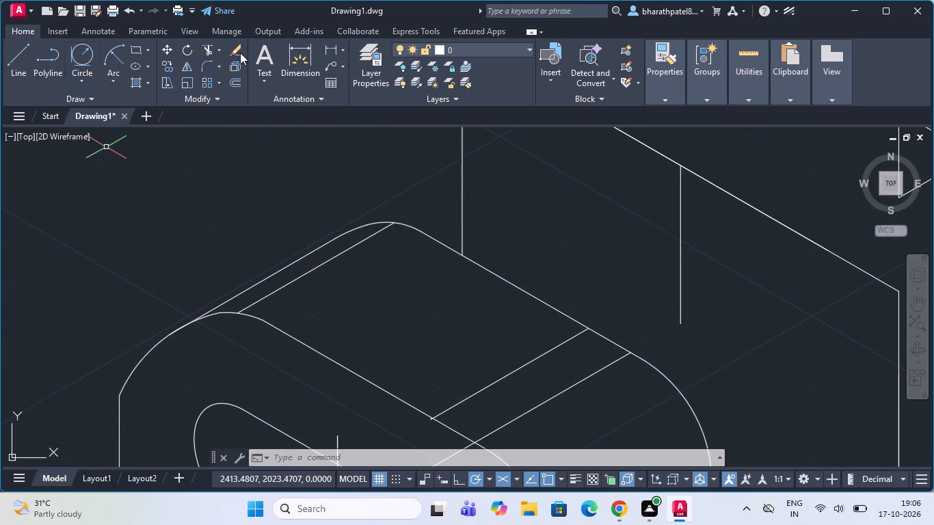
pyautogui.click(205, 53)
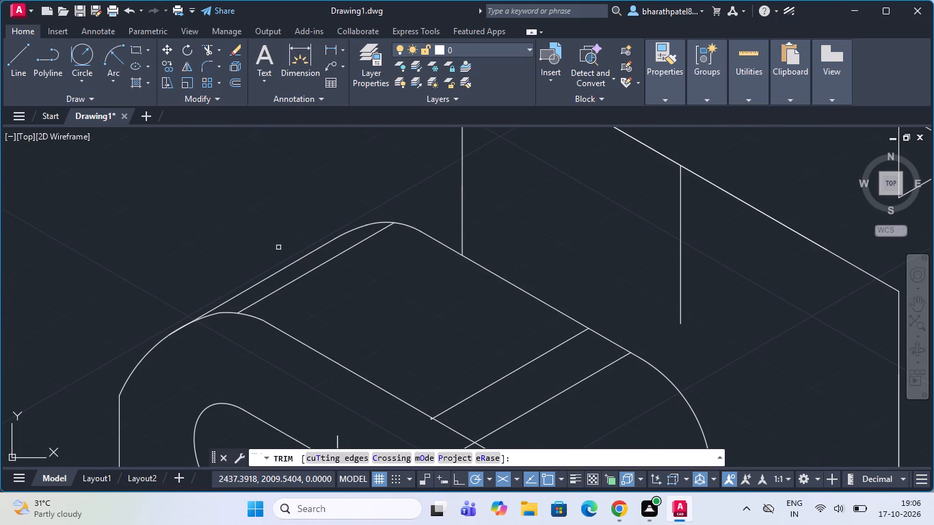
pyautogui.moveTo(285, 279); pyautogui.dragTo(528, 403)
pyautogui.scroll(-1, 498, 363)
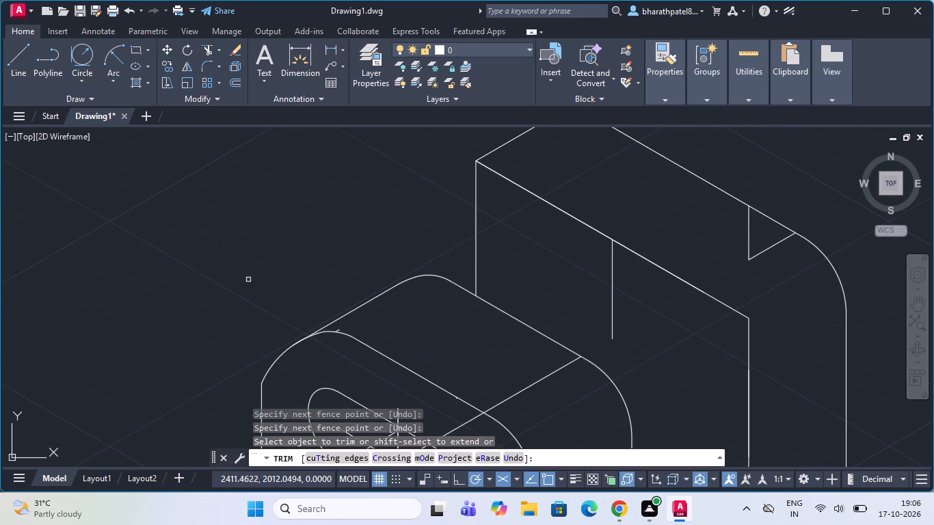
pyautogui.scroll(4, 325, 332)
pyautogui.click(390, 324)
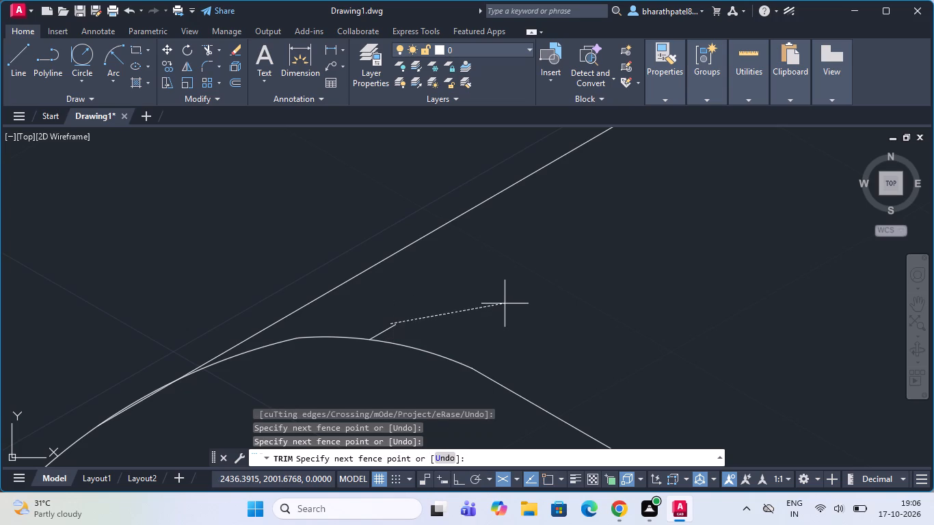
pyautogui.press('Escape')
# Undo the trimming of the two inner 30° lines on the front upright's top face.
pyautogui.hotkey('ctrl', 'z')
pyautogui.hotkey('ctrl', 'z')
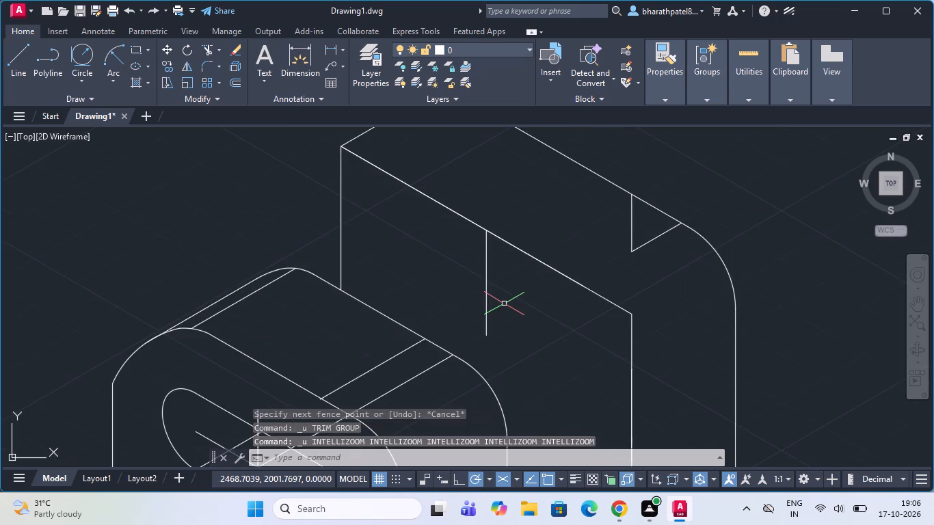
# Undo the most recent copy operation on the block drawing.
pyautogui.hotkey('ctrl', 'z')
pyautogui.keyDown('ctrl'); pyautogui.scroll(-2, 504, 304); pyautogui.keyUp('ctrl')
pyautogui.hotkey('ctrl', 'z')
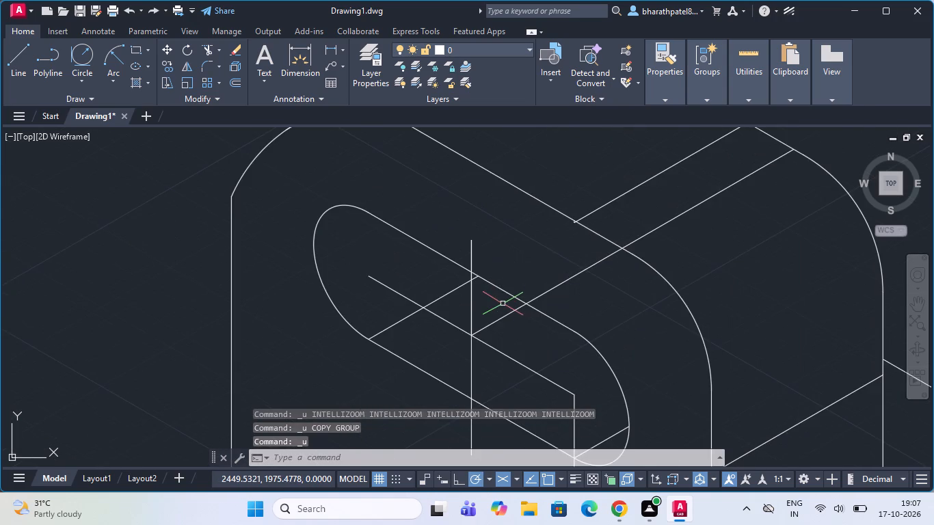
pyautogui.keyDown('ctrl'); pyautogui.scroll(-3, 503, 304); pyautogui.keyUp('ctrl')
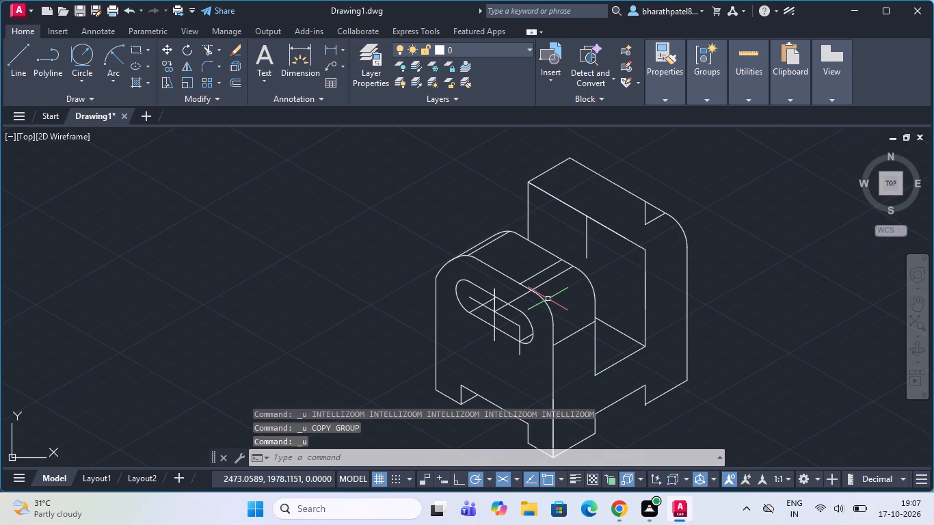
pyautogui.scroll(1, 548, 299)
pyautogui.press('Escape')
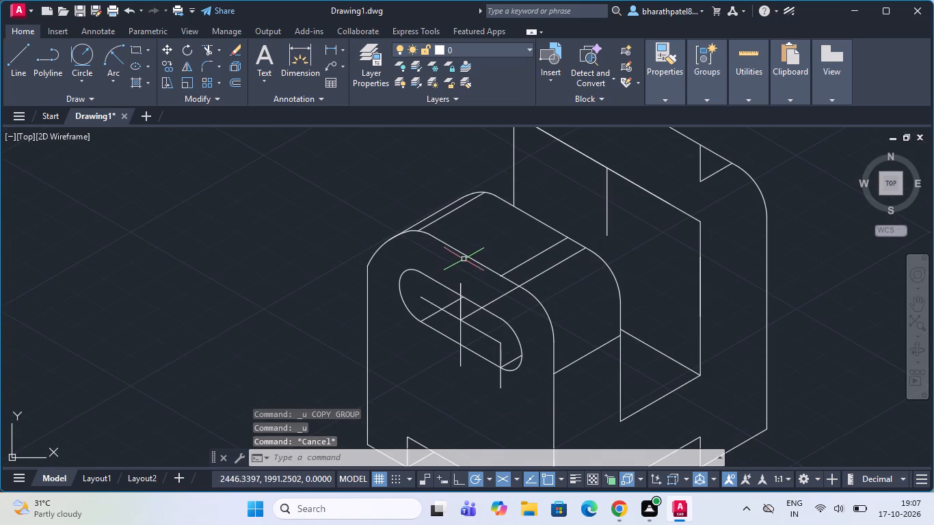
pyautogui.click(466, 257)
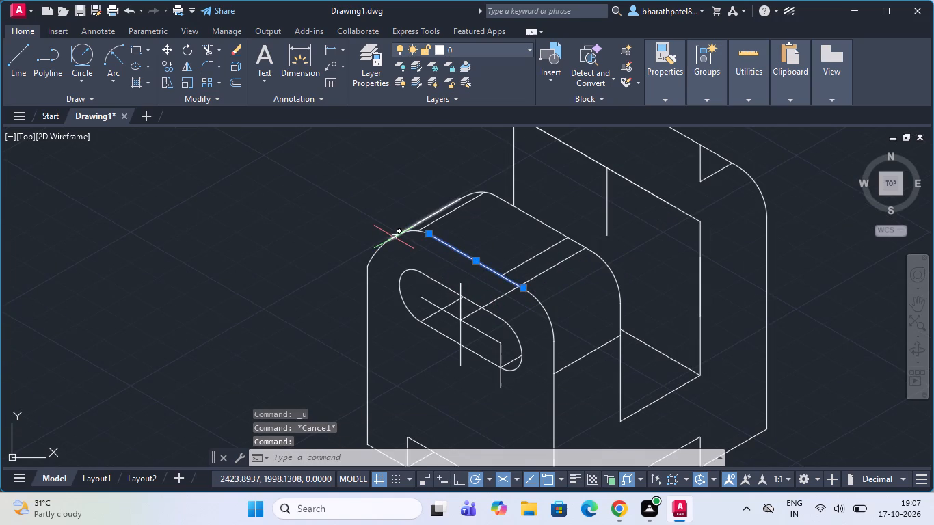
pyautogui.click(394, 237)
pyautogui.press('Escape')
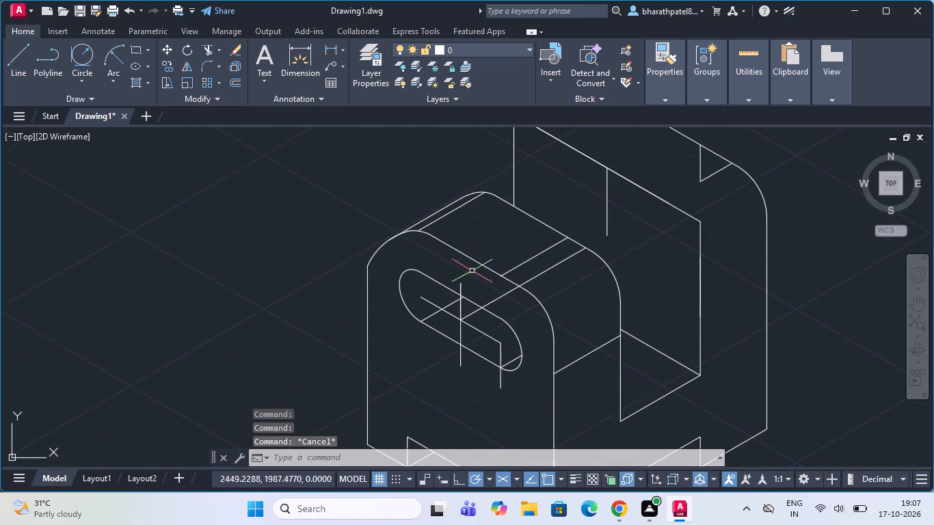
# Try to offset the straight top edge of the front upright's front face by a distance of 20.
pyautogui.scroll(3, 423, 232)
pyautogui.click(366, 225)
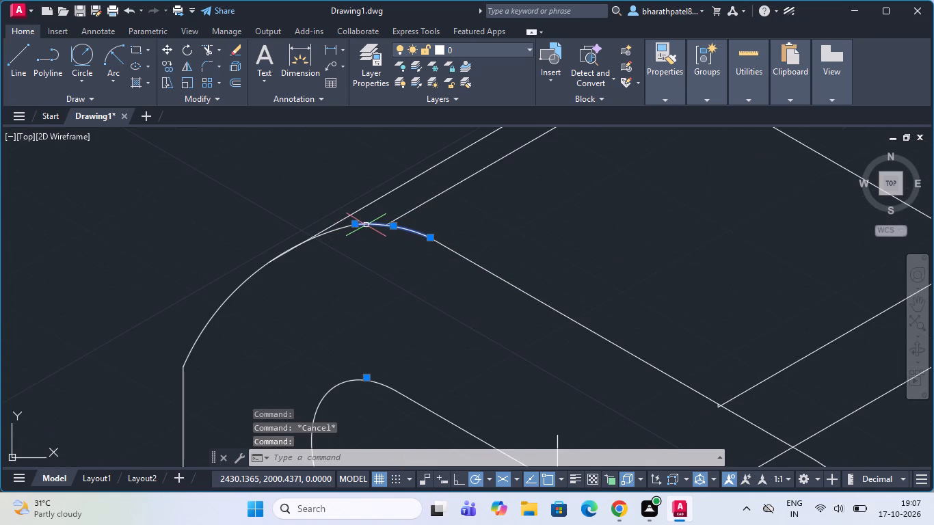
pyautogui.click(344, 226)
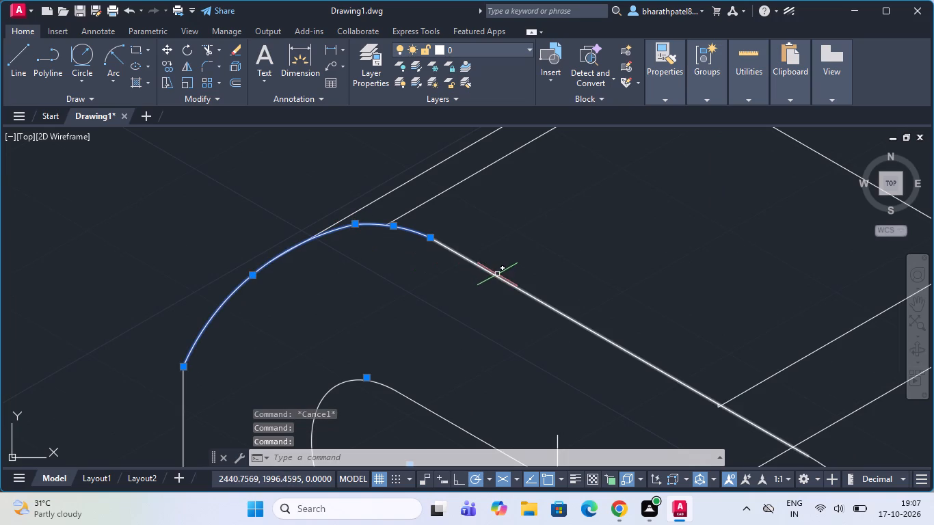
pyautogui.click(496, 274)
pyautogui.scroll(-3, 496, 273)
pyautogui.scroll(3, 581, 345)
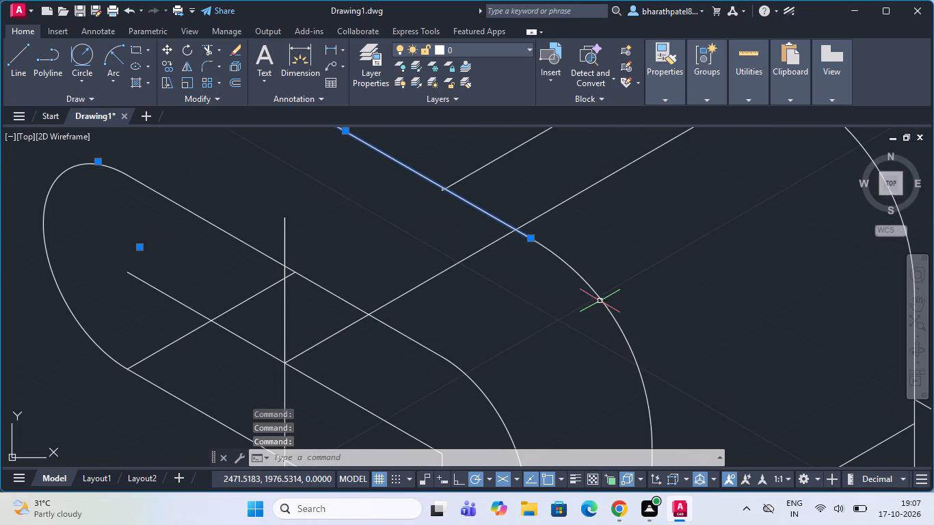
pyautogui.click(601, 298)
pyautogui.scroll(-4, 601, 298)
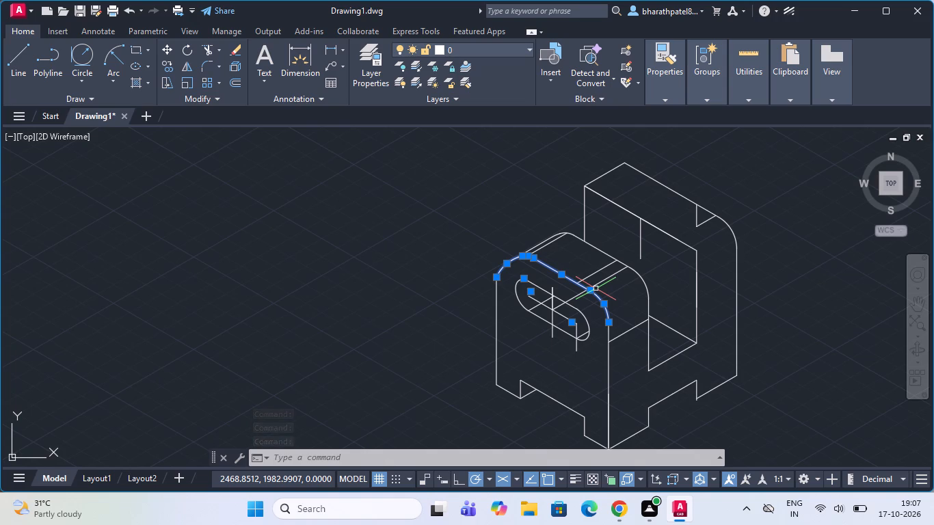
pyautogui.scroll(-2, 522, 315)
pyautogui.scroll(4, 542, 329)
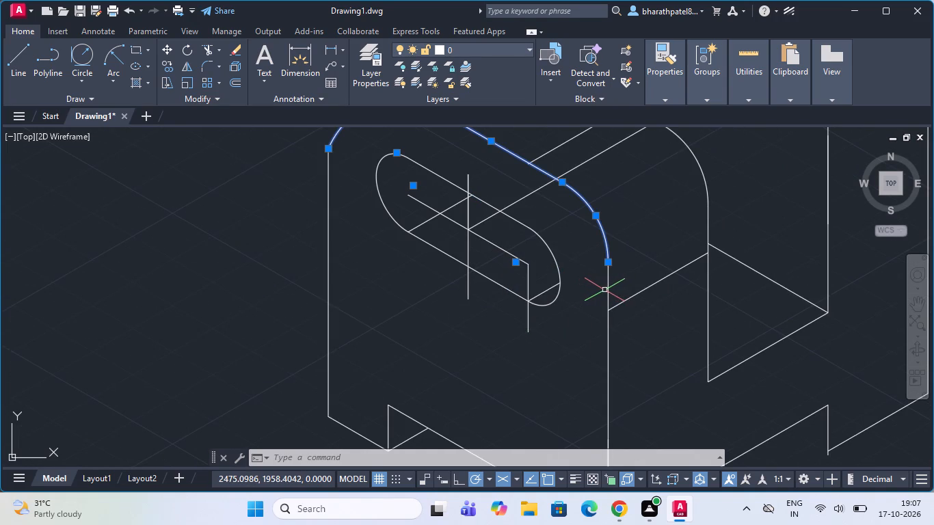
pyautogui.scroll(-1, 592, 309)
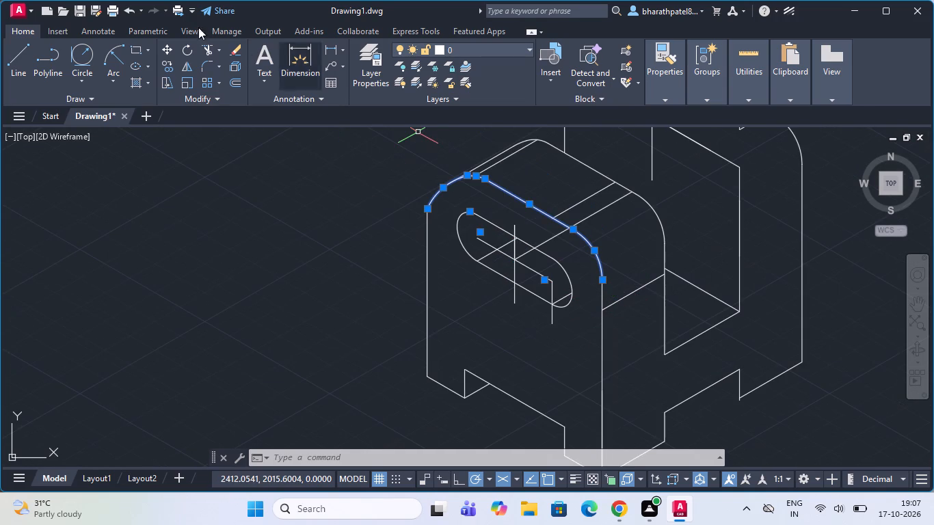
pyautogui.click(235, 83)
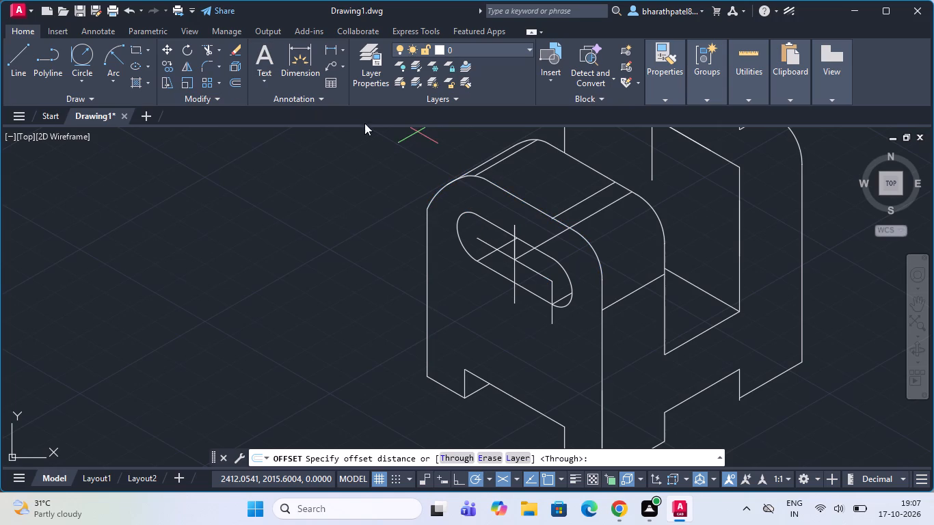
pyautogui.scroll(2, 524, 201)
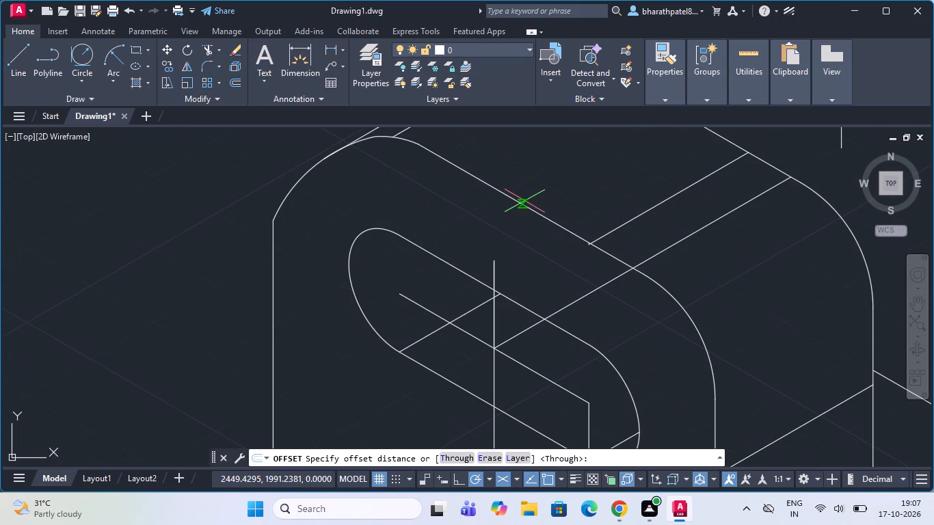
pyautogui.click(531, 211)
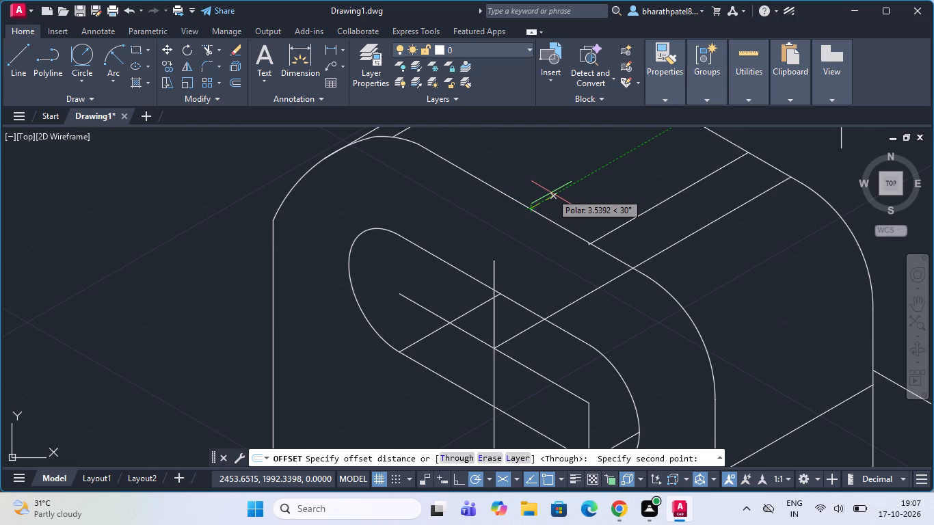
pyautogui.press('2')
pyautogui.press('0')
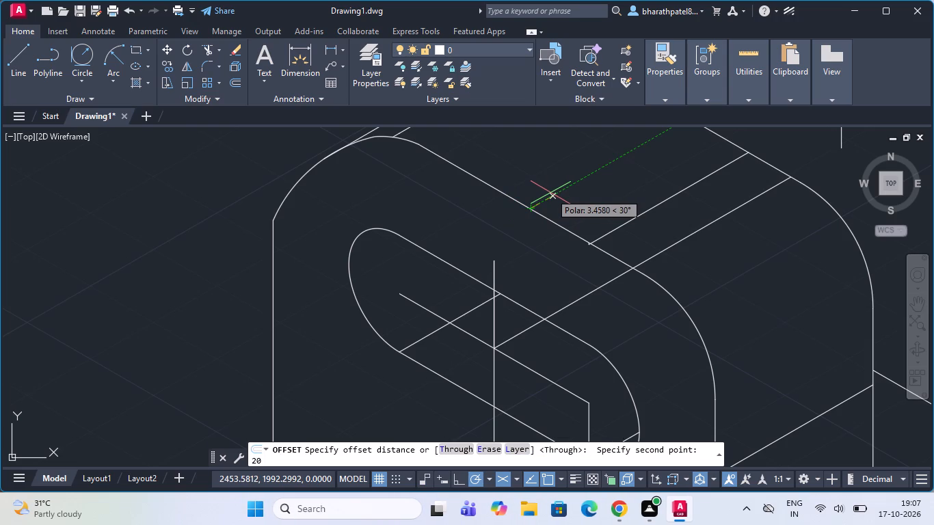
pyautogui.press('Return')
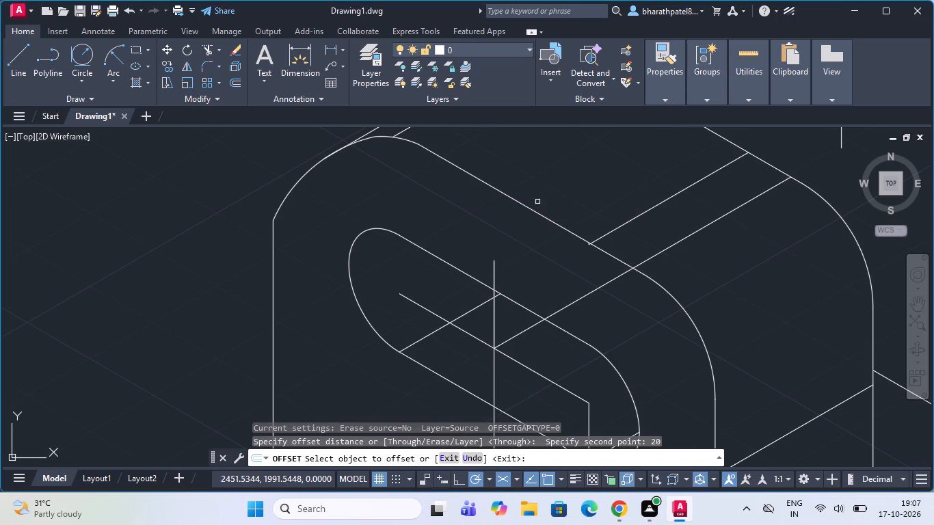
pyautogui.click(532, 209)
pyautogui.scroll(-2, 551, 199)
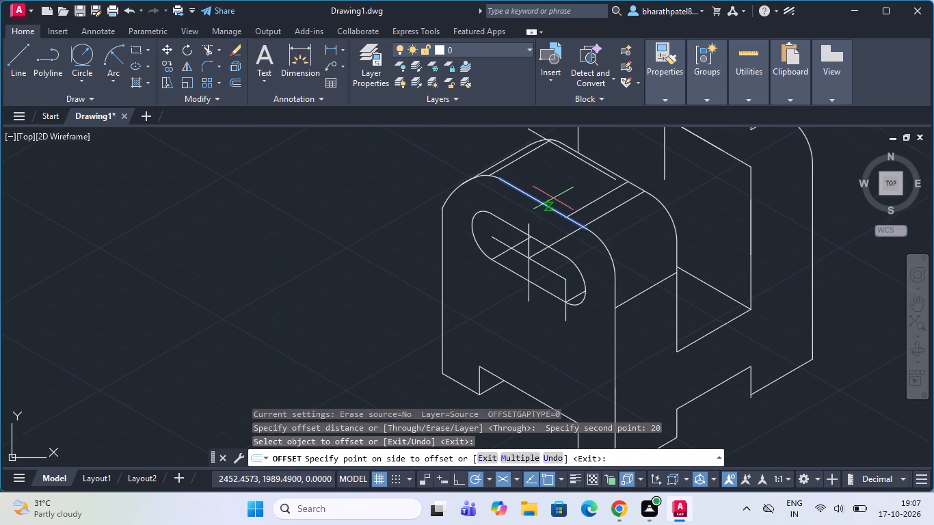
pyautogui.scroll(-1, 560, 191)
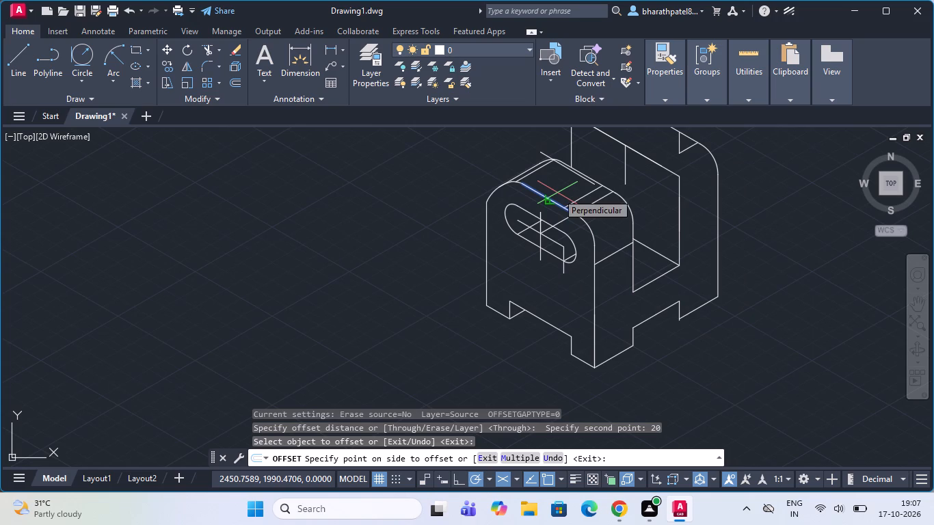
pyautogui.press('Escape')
# Erase the front upright's back top outline, comprising the straight edge and the arcs at both rounded corners.
pyautogui.scroll(3, 594, 157)
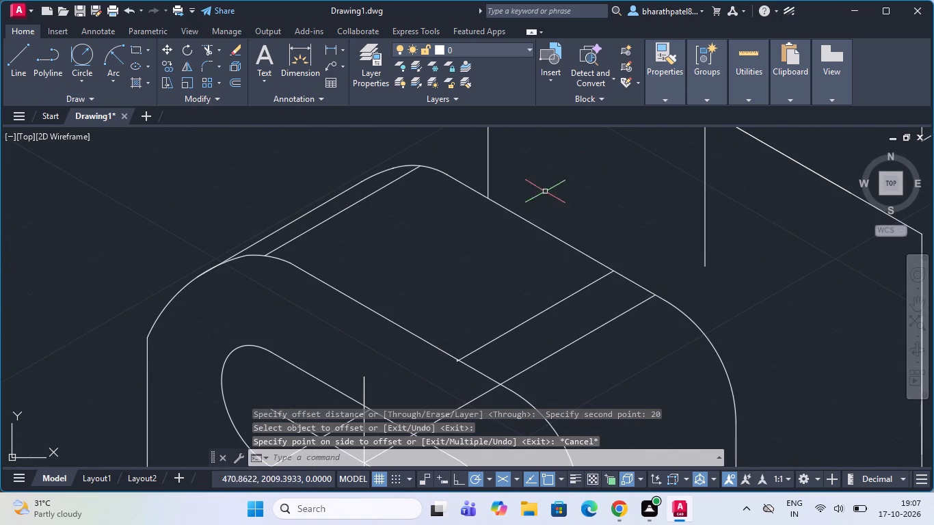
pyautogui.click(524, 216)
pyautogui.moveTo(431, 167); pyautogui.dragTo(421, 168)
pyautogui.click(368, 179)
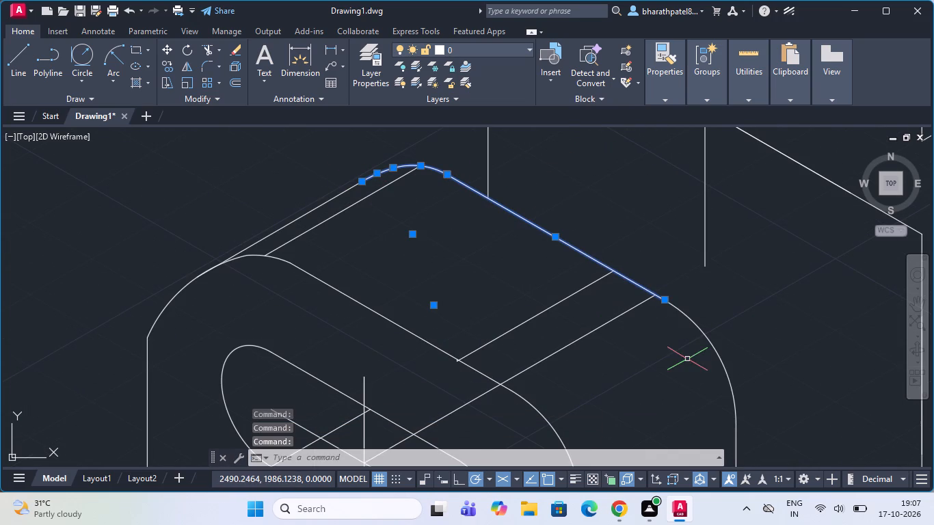
pyautogui.click(705, 332)
pyautogui.scroll(-1, 679, 300)
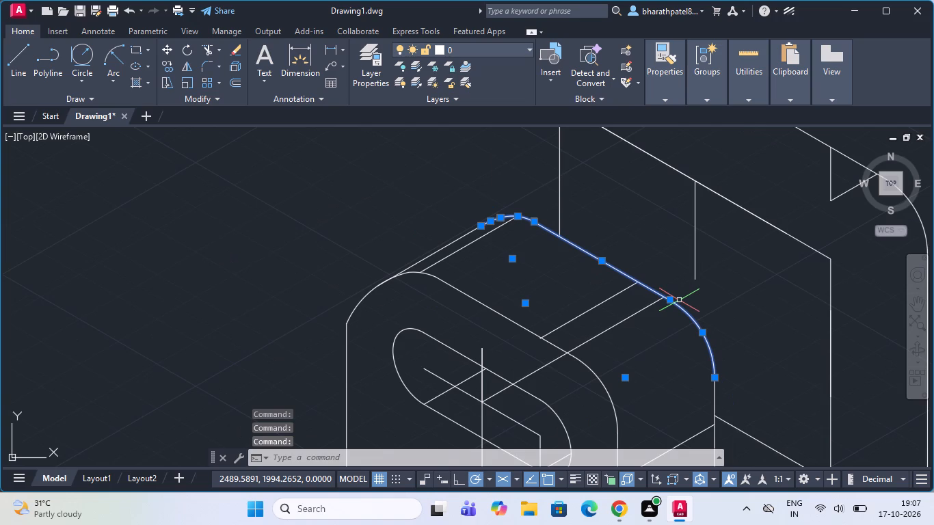
pyautogui.press('Delete')
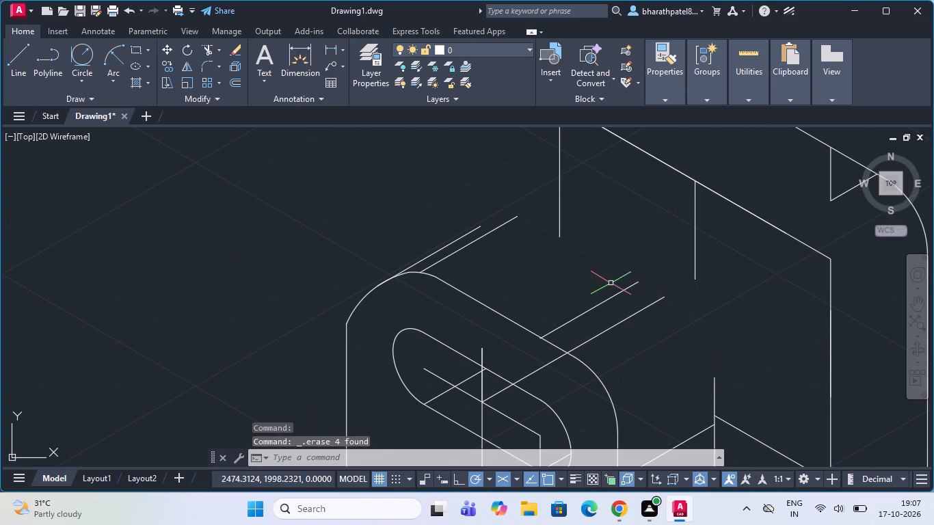
# Erase the four 30° lines running back from the front upright's top edge, rounded corner and slot centre.
pyautogui.click(611, 297)
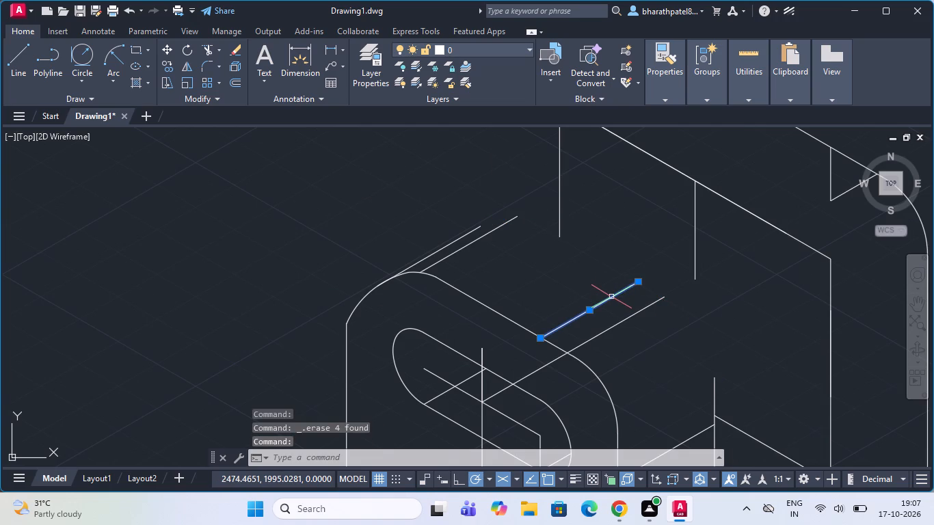
pyautogui.press('Delete')
pyautogui.scroll(-2, 611, 297)
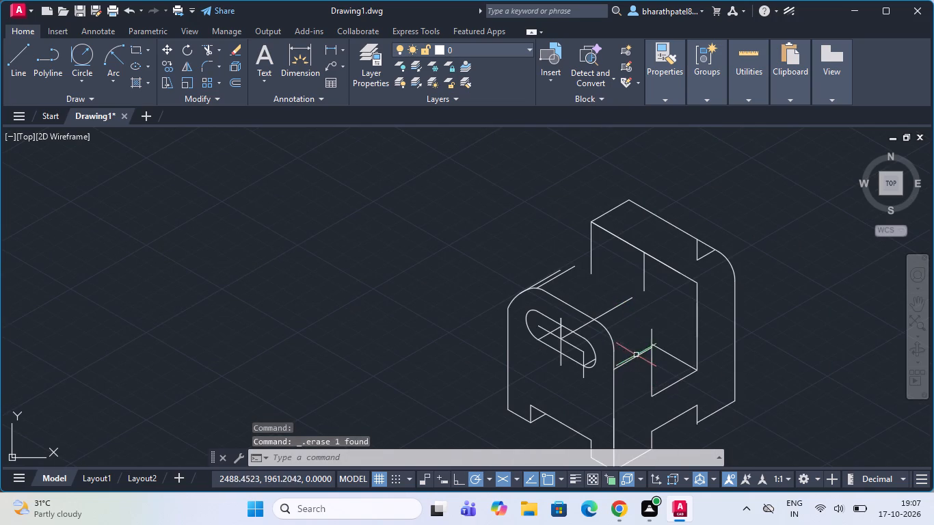
pyautogui.scroll(2, 635, 353)
pyautogui.scroll(-2, 635, 334)
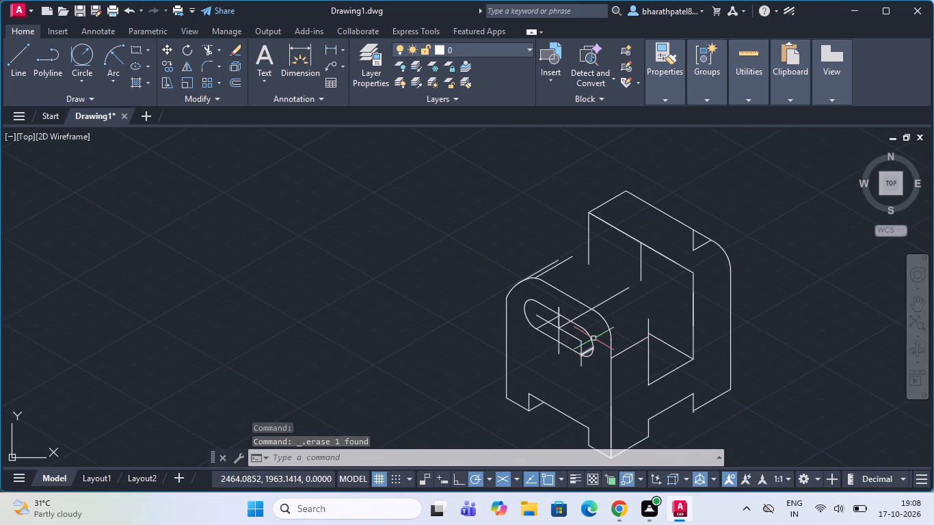
pyautogui.scroll(2, 595, 306)
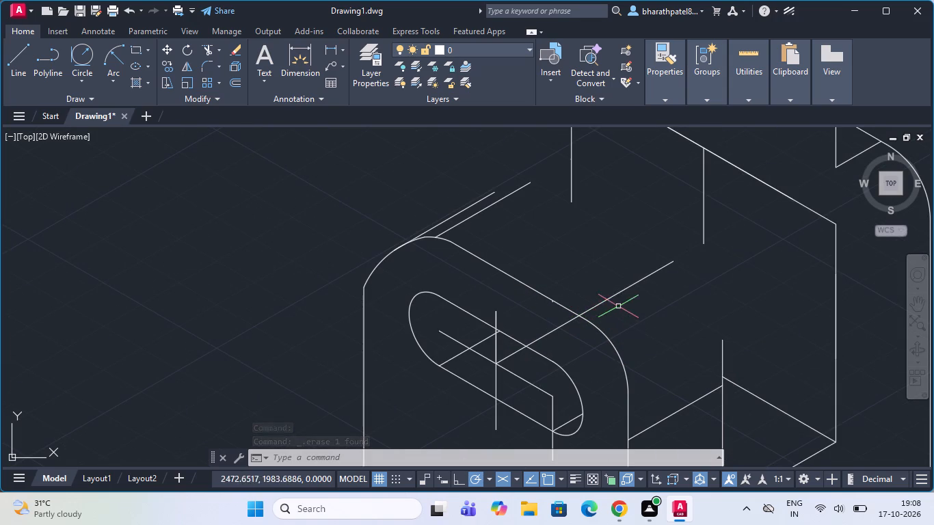
pyautogui.click(617, 293)
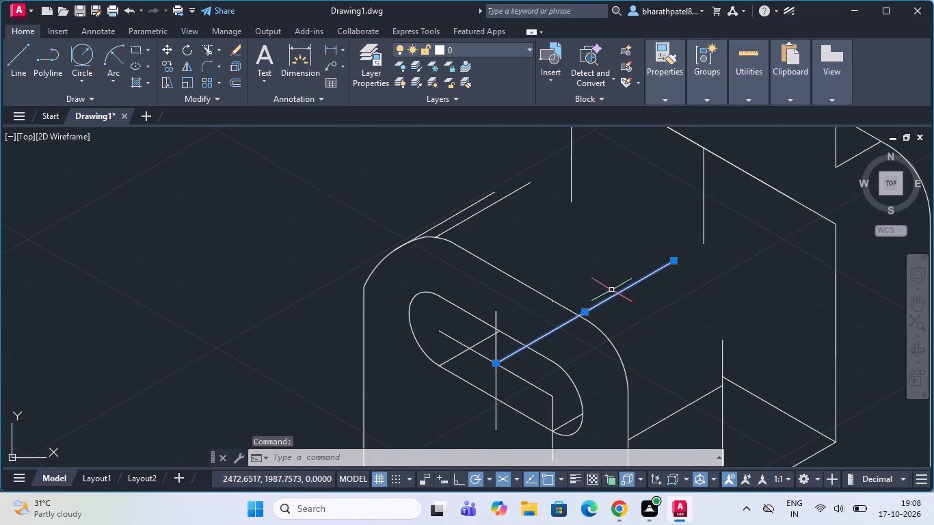
pyautogui.click(492, 204)
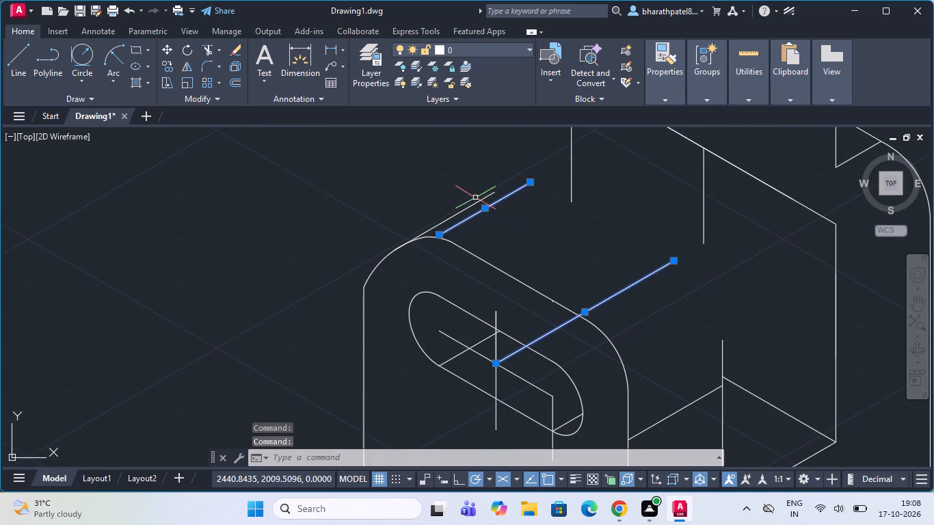
pyautogui.click(473, 202)
pyautogui.press('Delete')
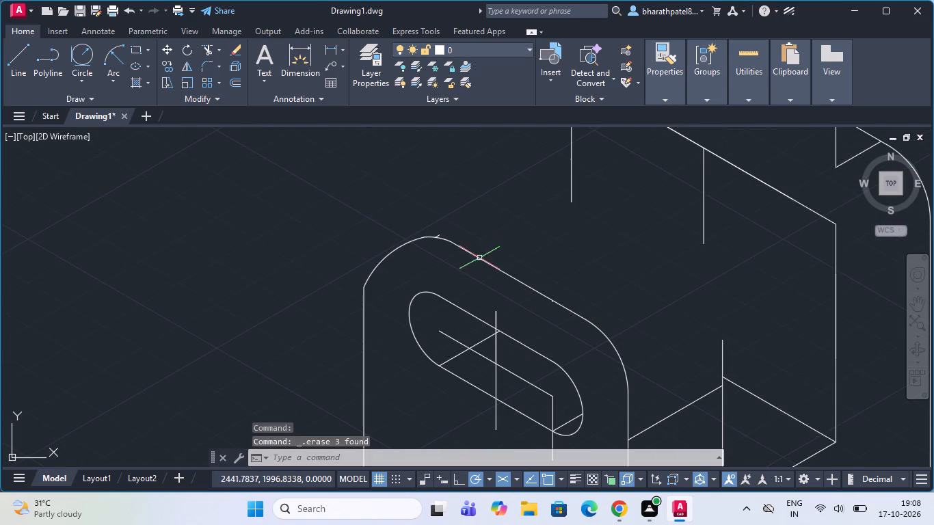
# Copy the front upright's front top outline, comprising the straight edge and rounded corner arcs, 20 units back along the 30° direction.
pyautogui.click(496, 266)
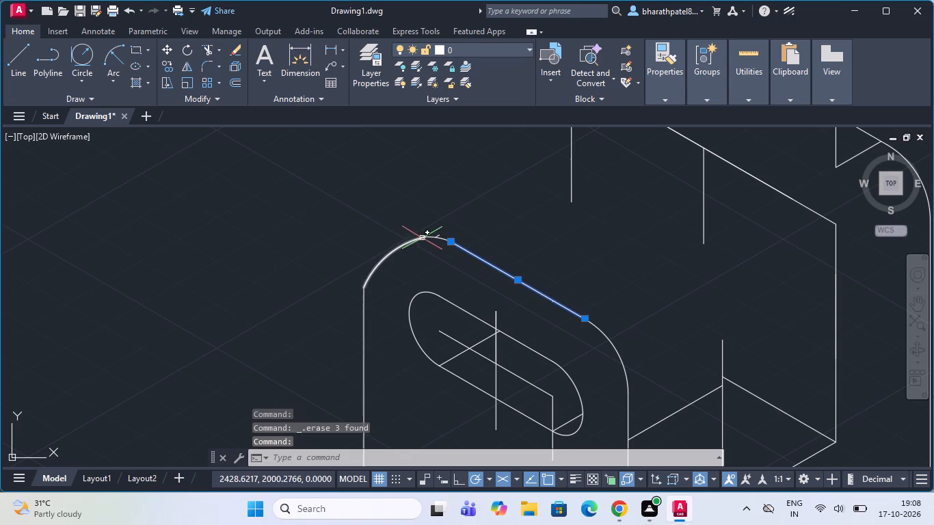
pyautogui.click(422, 237)
pyautogui.scroll(3, 435, 238)
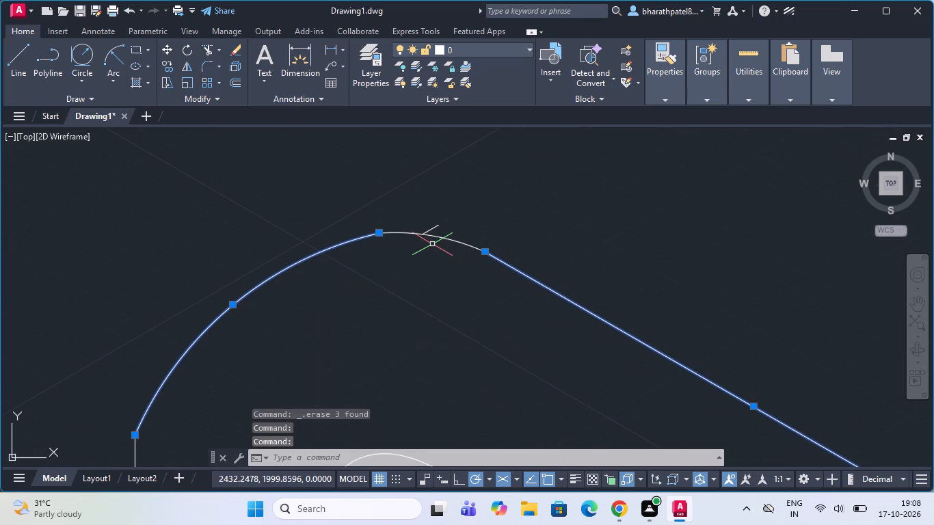
pyautogui.click(436, 237)
pyautogui.scroll(-4, 436, 237)
pyautogui.scroll(-1, 554, 260)
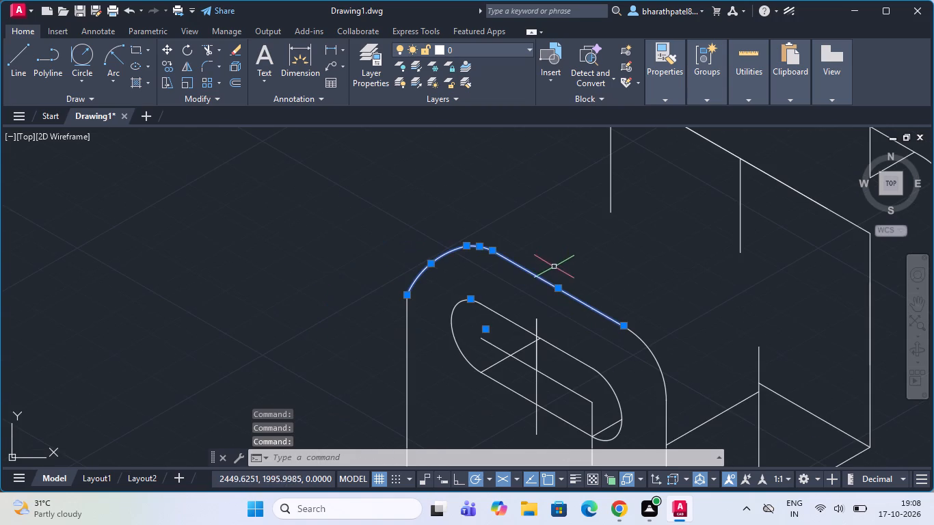
pyautogui.scroll(-2, 658, 391)
pyautogui.scroll(4, 658, 386)
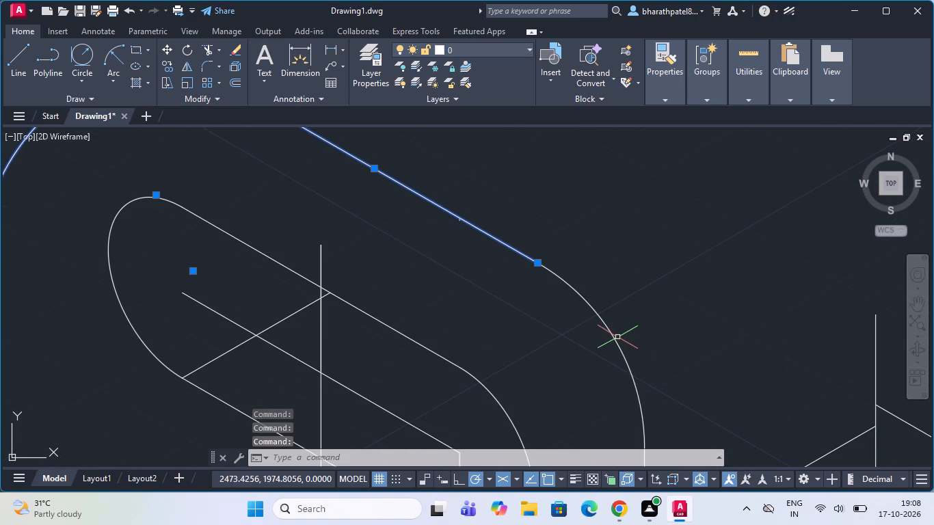
pyautogui.click(615, 336)
pyautogui.scroll(-3, 615, 333)
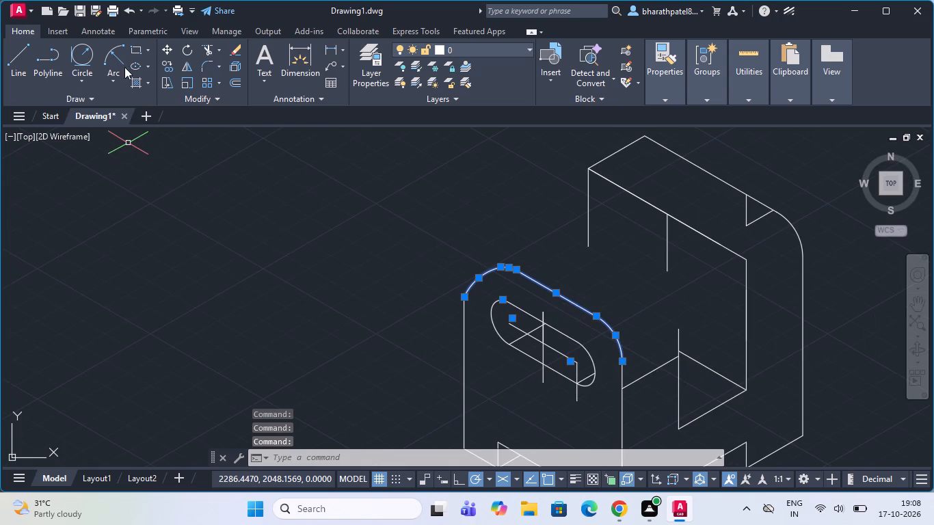
pyautogui.click(163, 66)
pyautogui.scroll(1, 581, 296)
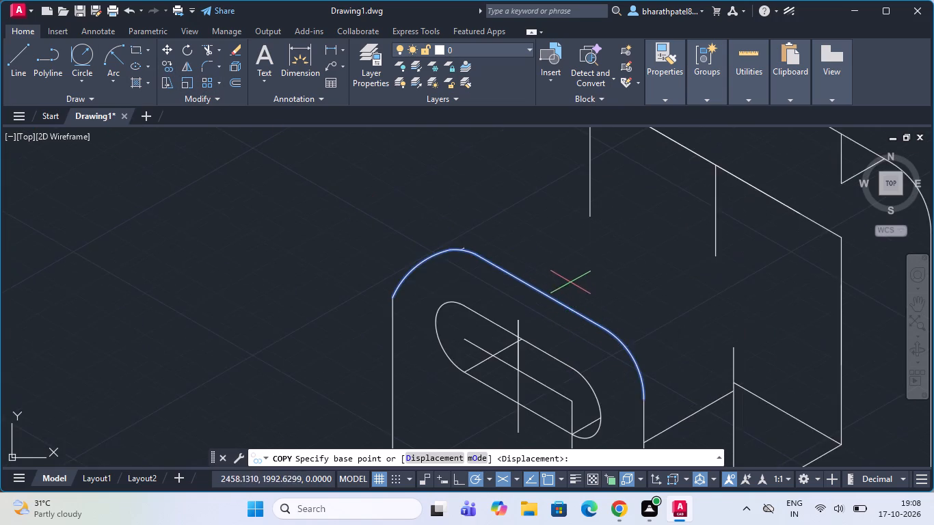
pyautogui.scroll(-2, 569, 278)
pyautogui.scroll(2, 594, 319)
pyautogui.scroll(-1, 593, 319)
pyautogui.scroll(3, 564, 266)
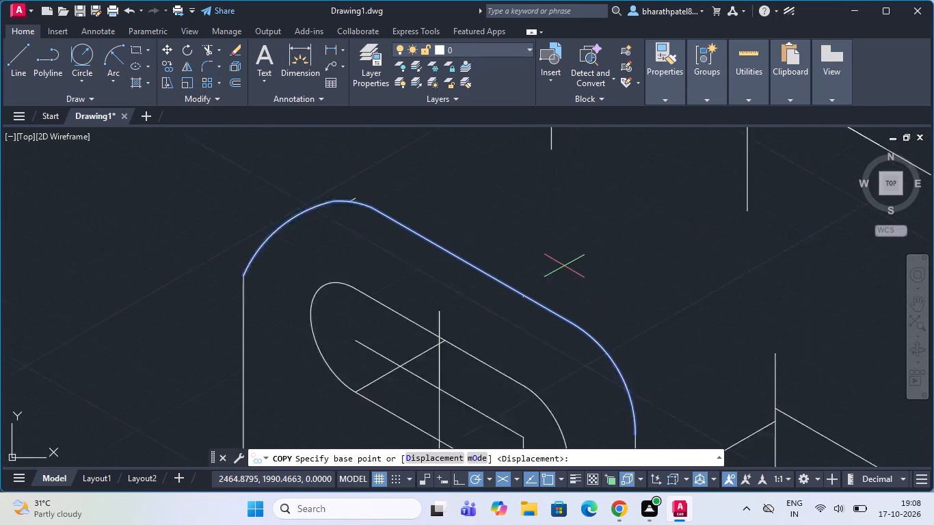
pyautogui.scroll(1, 563, 265)
pyautogui.click(441, 284)
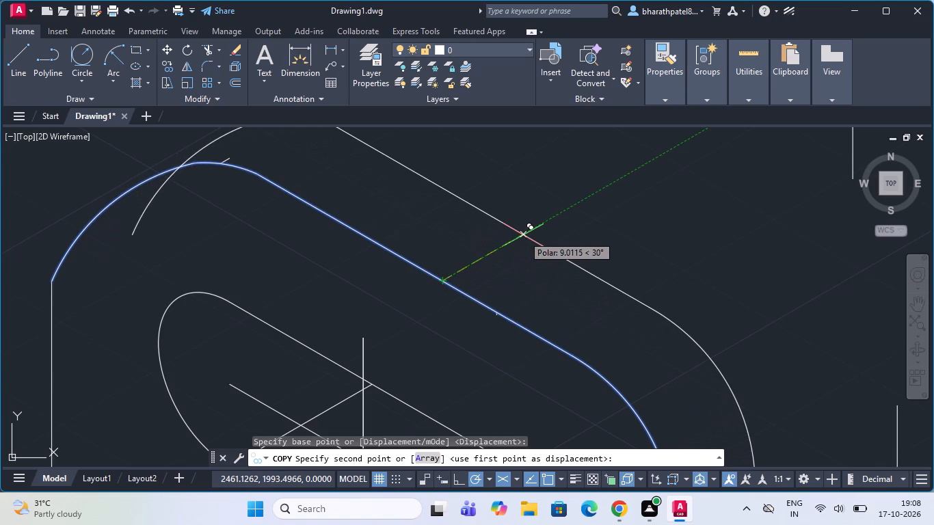
pyautogui.press('2')
pyautogui.press('0')
pyautogui.press('Return')
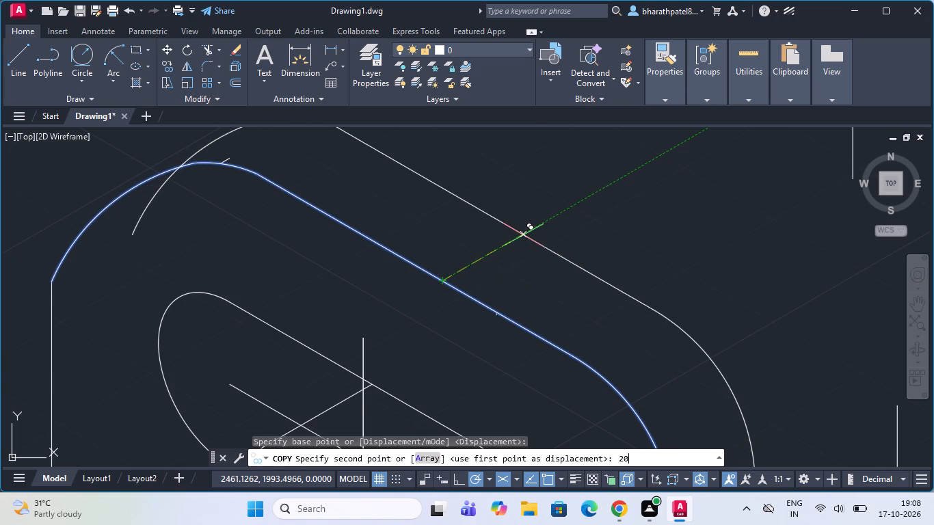
pyautogui.scroll(-3, 523, 235)
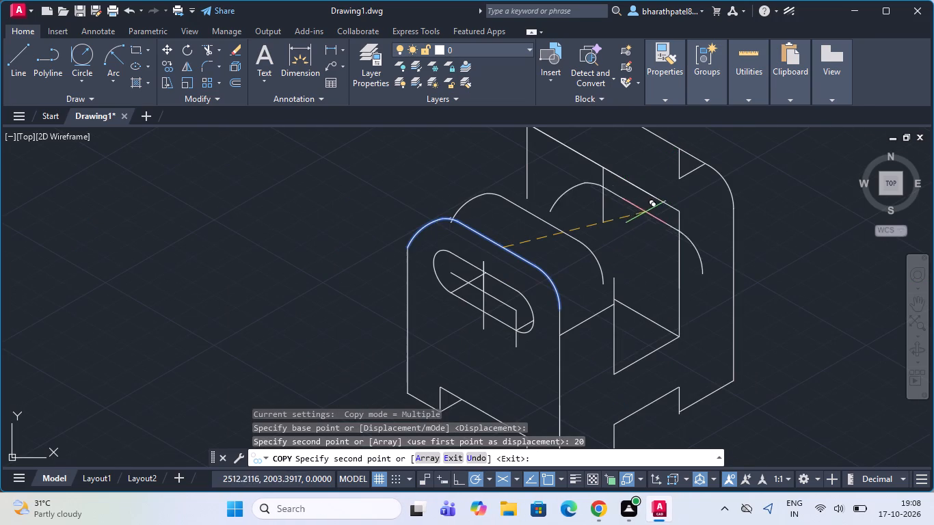
pyautogui.scroll(-1, 602, 220)
pyautogui.scroll(2, 601, 189)
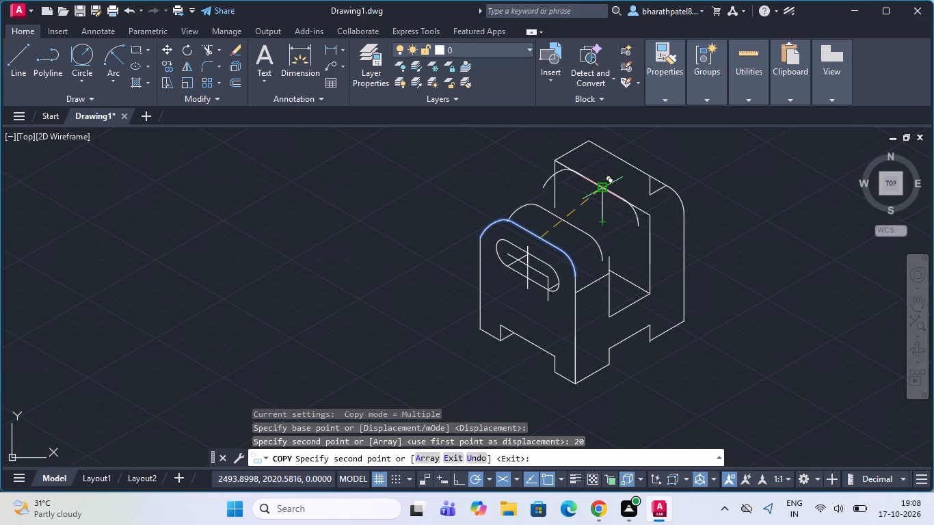
pyautogui.scroll(2, 601, 189)
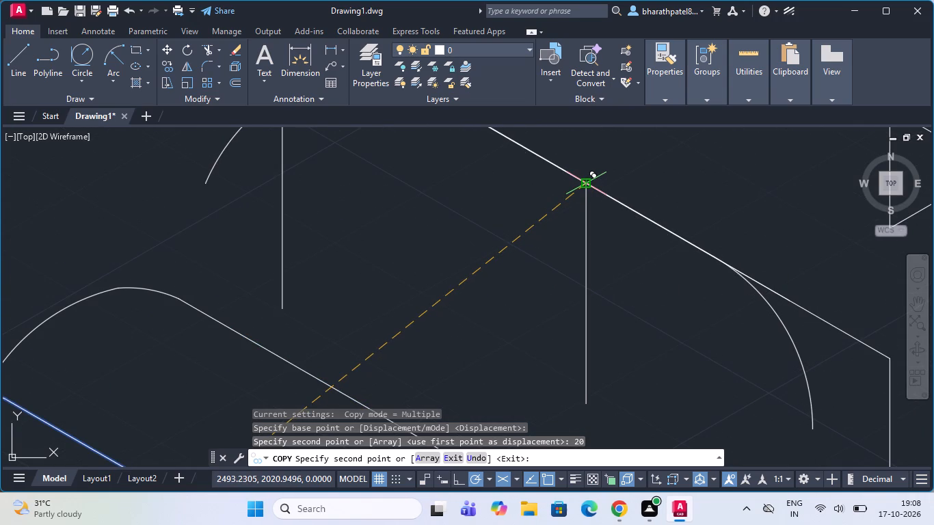
pyautogui.scroll(-2, 587, 185)
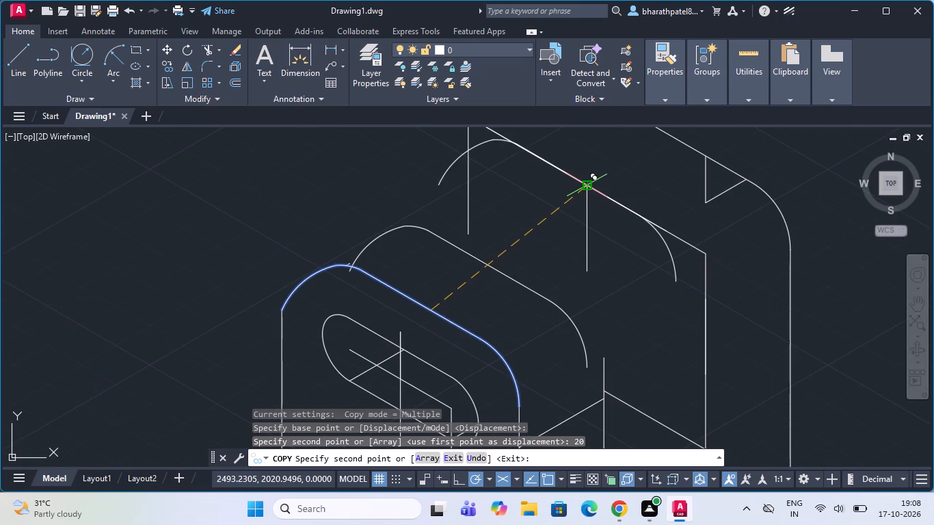
pyautogui.press('Escape')
pyautogui.scroll(-1, 577, 195)
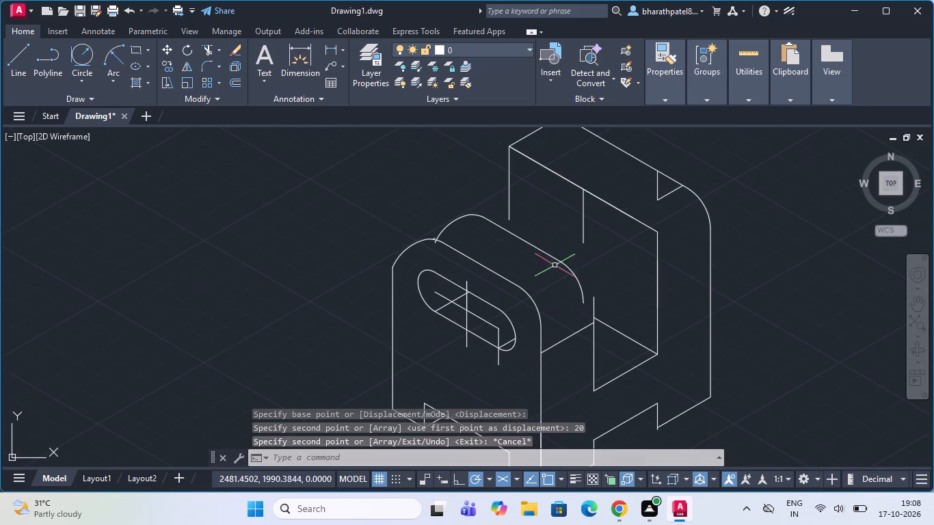
# Draw a vertical line down from the copied outline's lower arc end to just below the gap's lowest corner.
pyautogui.click(8, 51)
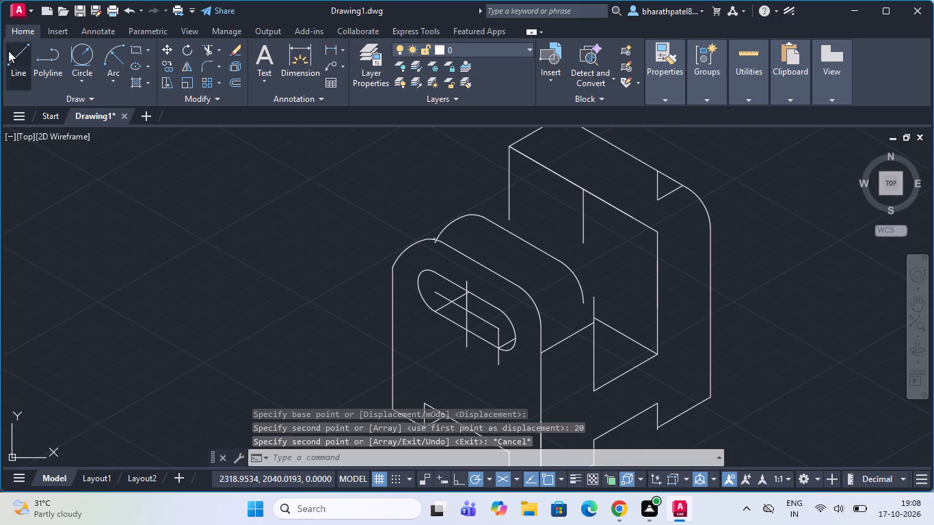
pyautogui.scroll(-2, 385, 166)
pyautogui.scroll(5, 460, 219)
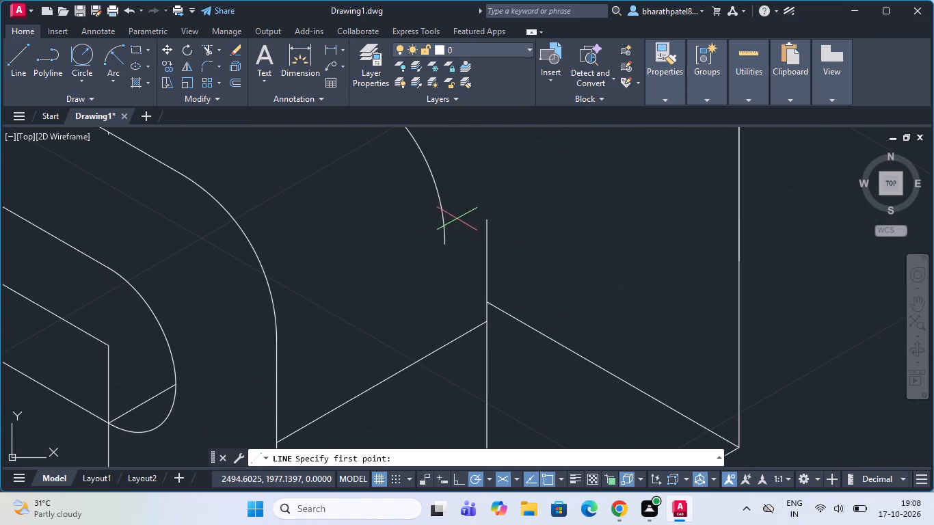
pyautogui.click(443, 243)
pyautogui.scroll(-2, 444, 243)
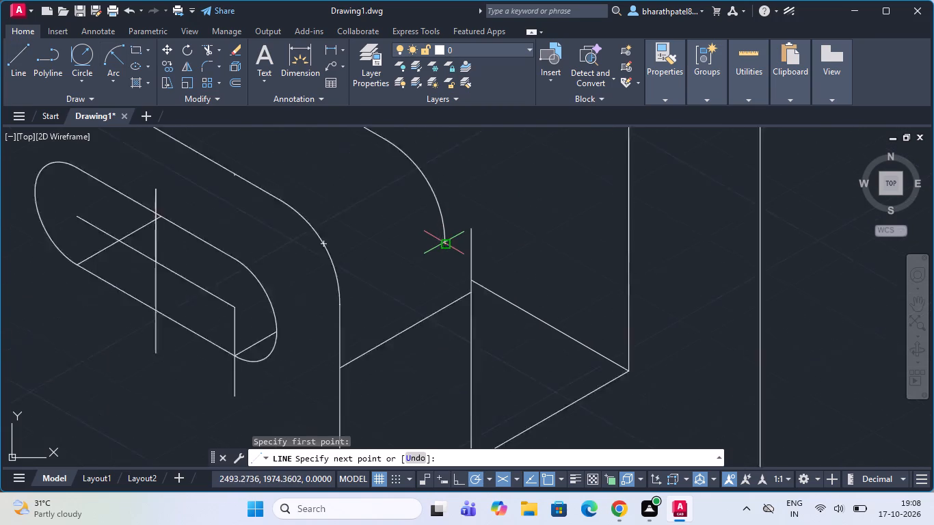
pyautogui.scroll(-2, 444, 243)
pyautogui.scroll(3, 439, 301)
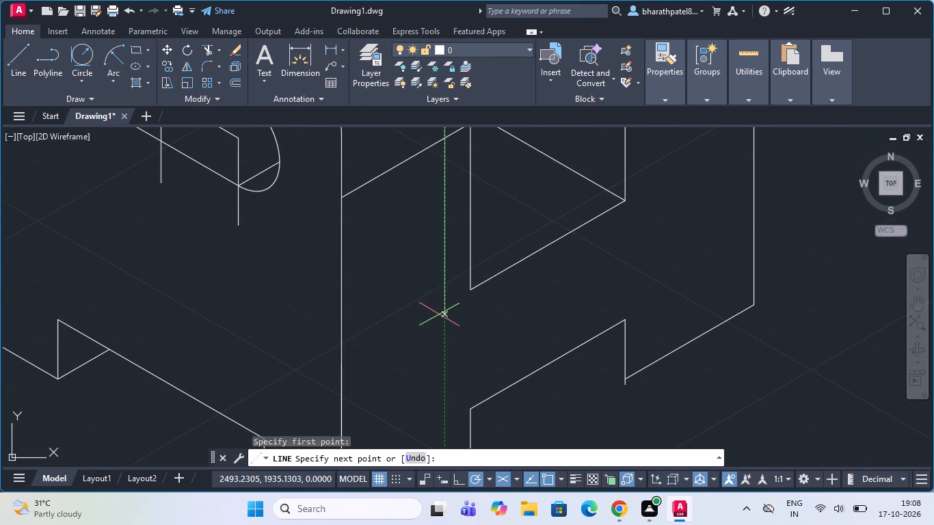
pyautogui.click(442, 320)
pyautogui.press('Escape')
pyautogui.scroll(-1, 443, 310)
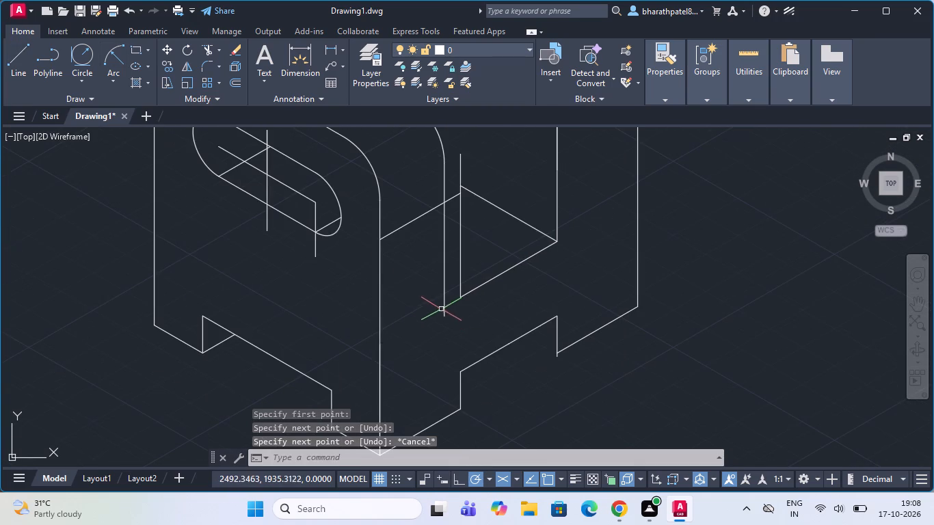
# Trim the short stray stub on the front rounded corner and the back arc's end lying inside the front face.
pyautogui.scroll(-3, 429, 248)
pyautogui.scroll(4, 382, 201)
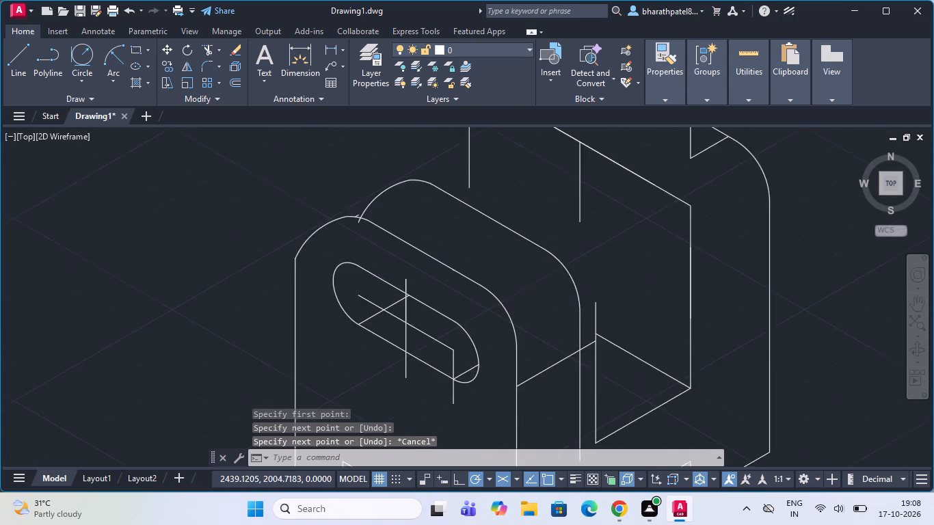
pyautogui.click(211, 48)
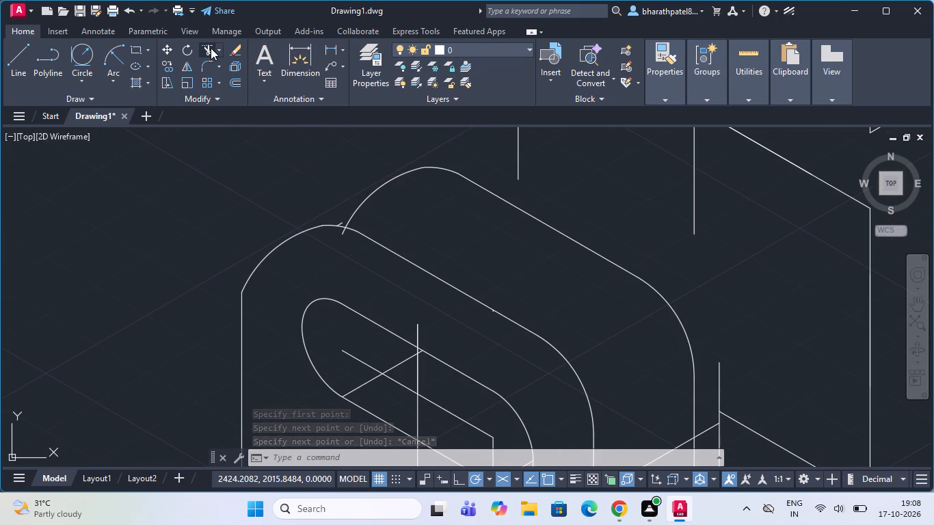
pyautogui.scroll(3, 312, 207)
pyautogui.click(411, 277)
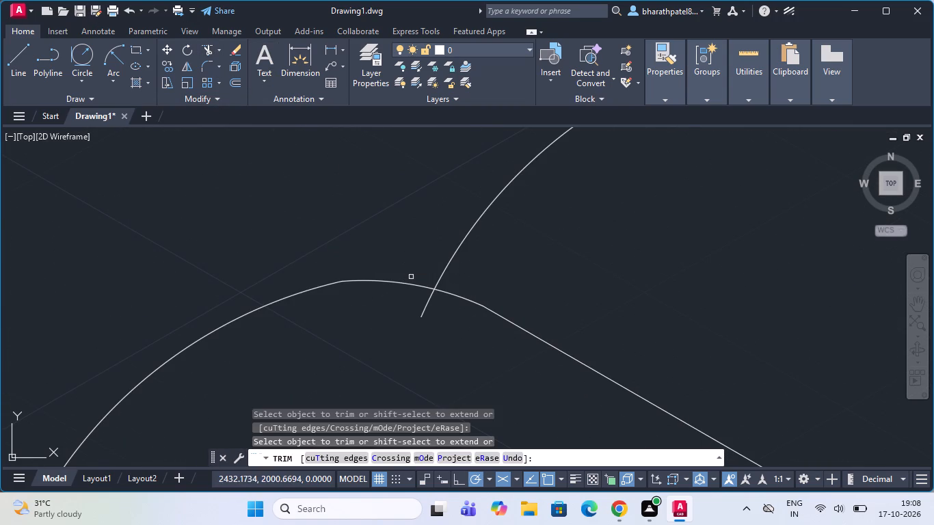
pyautogui.moveTo(404, 305); pyautogui.dragTo(448, 308)
pyautogui.scroll(-3, 362, 266)
pyautogui.scroll(-2, 352, 212)
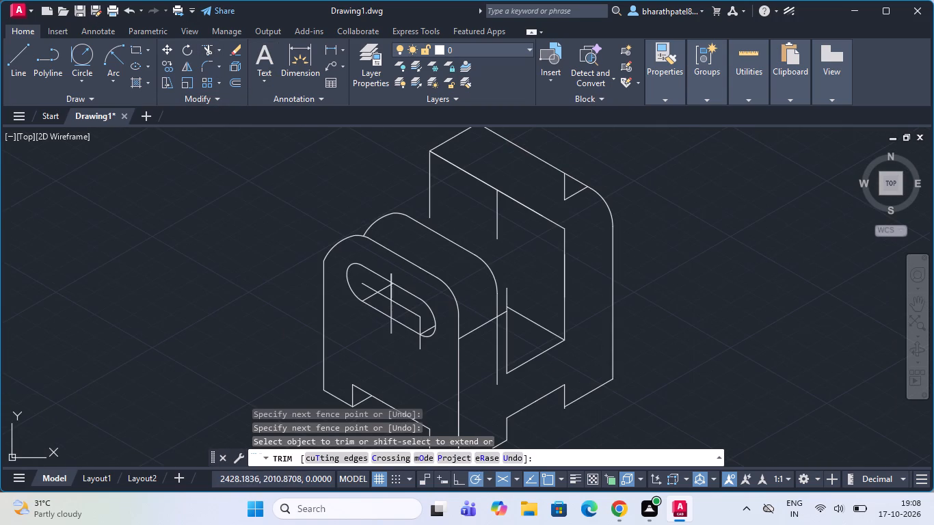
# Draw a line extending the gap's lower 30° edge from its lowest corner to past the new vertical back edge.
pyautogui.scroll(3, 503, 360)
pyautogui.scroll(-2, 481, 261)
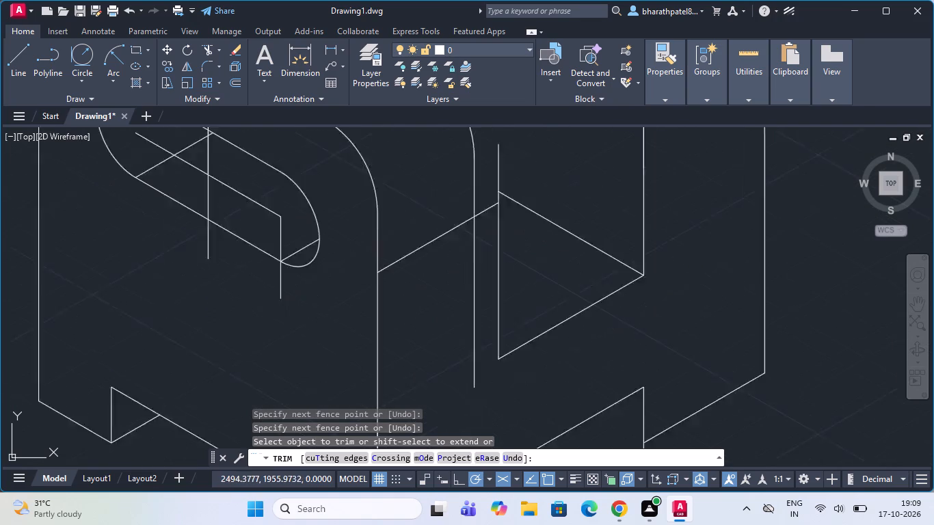
pyautogui.scroll(-1, 481, 261)
pyautogui.click(27, 46)
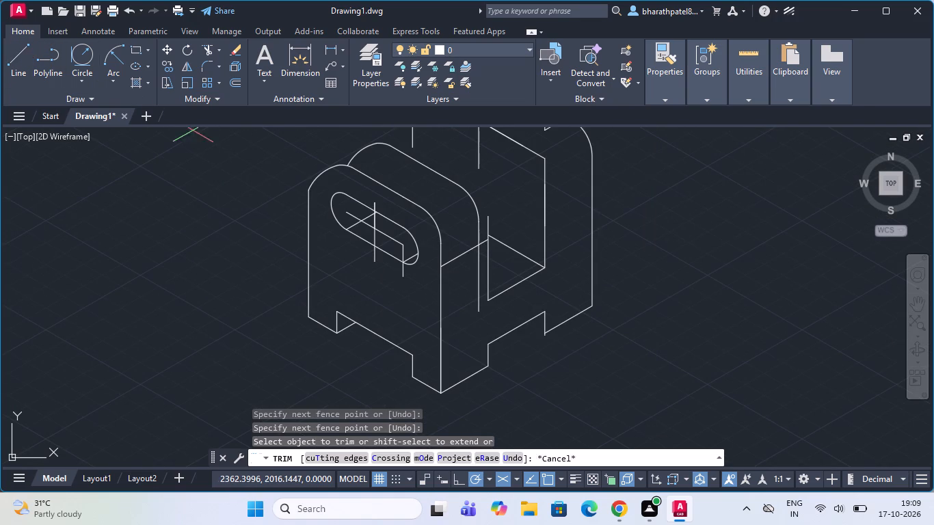
pyautogui.scroll(3, 488, 301)
pyautogui.click(479, 304)
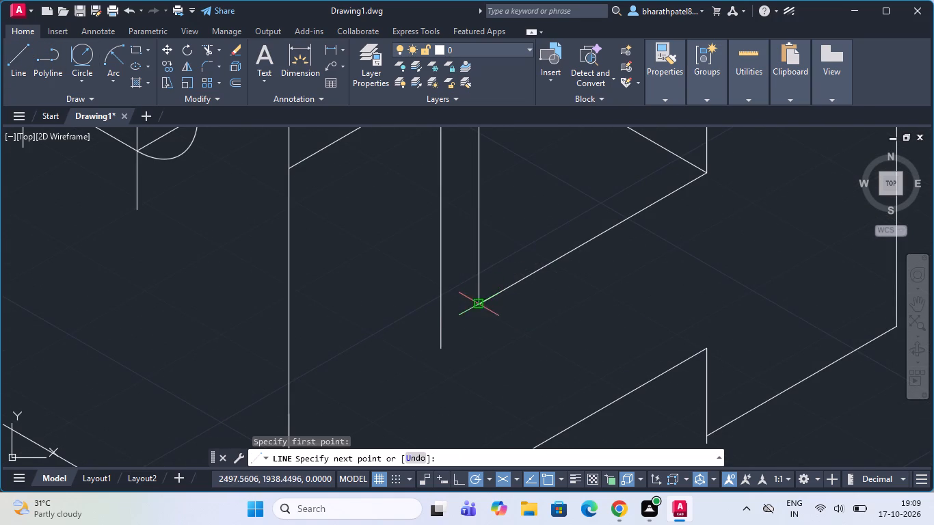
pyautogui.click(406, 341)
pyautogui.press('Escape')
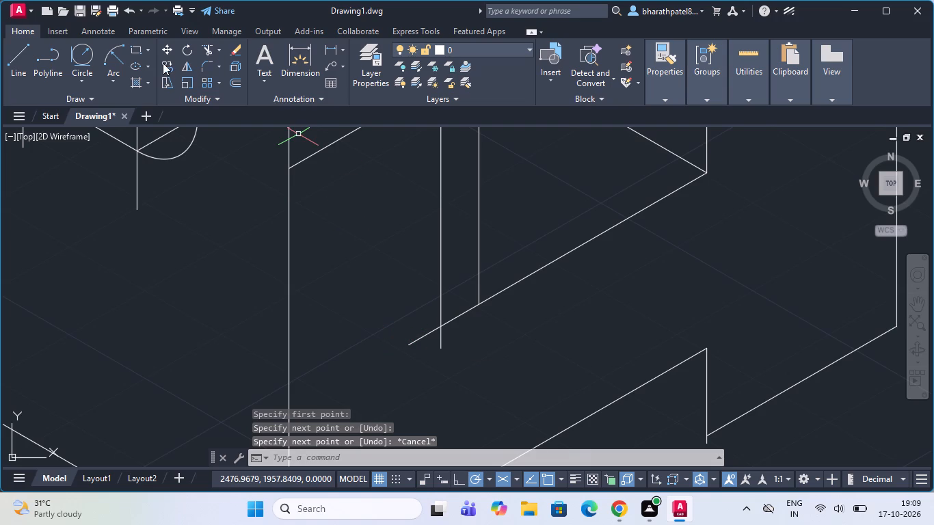
# Trim the overhanging ends of the extension line and the new vertical back edge where they cross.
pyautogui.click(205, 53)
pyautogui.scroll(3, 482, 366)
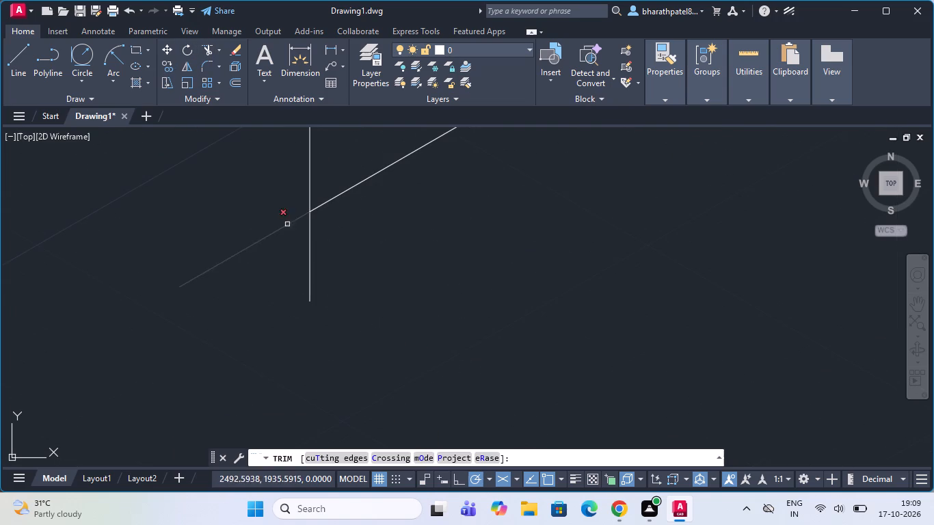
pyautogui.moveTo(261, 215); pyautogui.dragTo(367, 282)
pyautogui.scroll(-7, 366, 283)
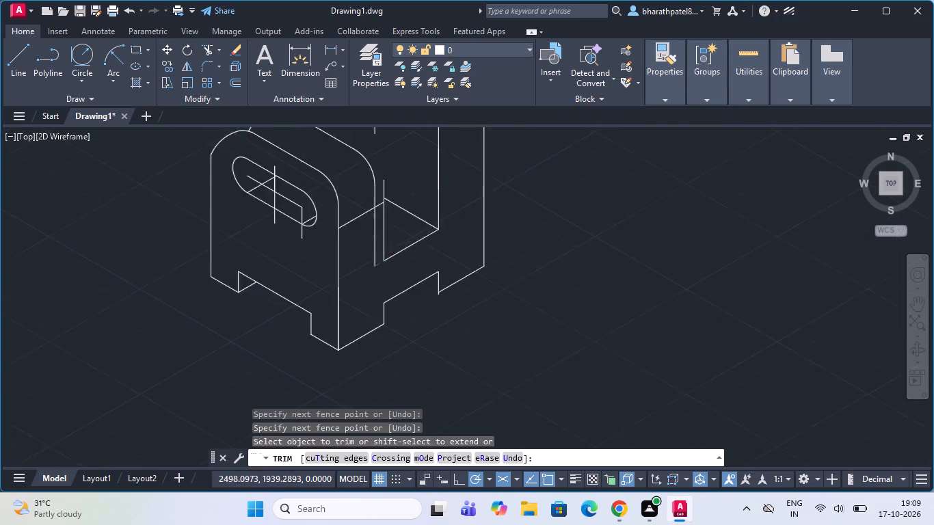
# Trim away the old vertical edge beside the upright and the part of the short 30° edge beyond the new back edge.
pyautogui.scroll(4, 384, 245)
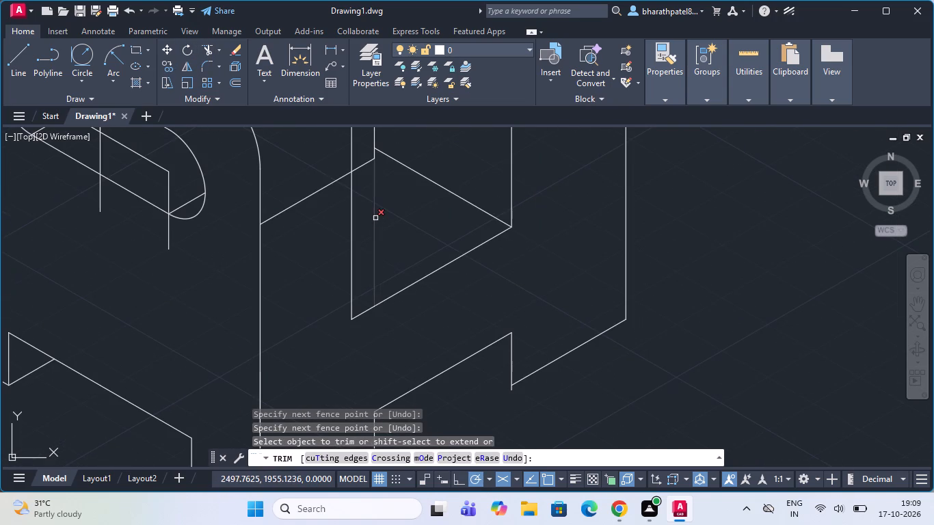
pyautogui.click(375, 218)
pyautogui.click(371, 160)
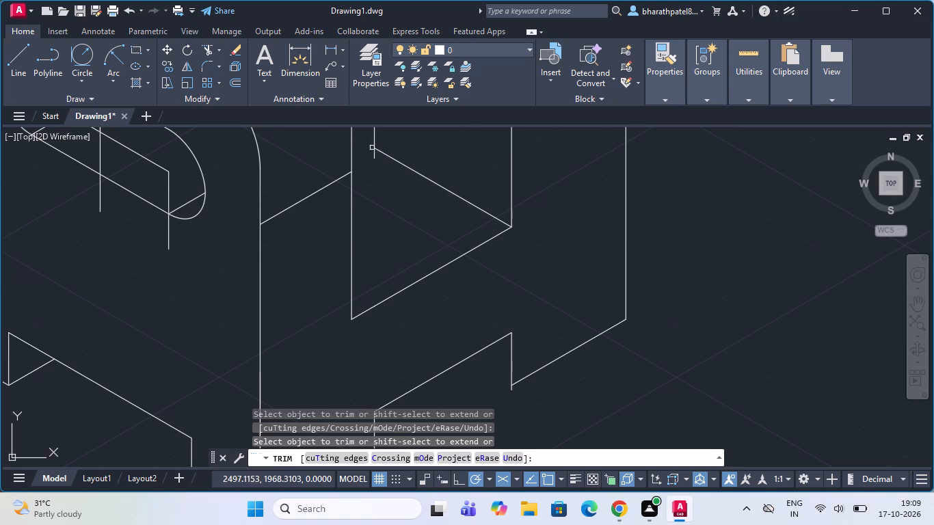
pyautogui.click(375, 140)
pyautogui.click(373, 152)
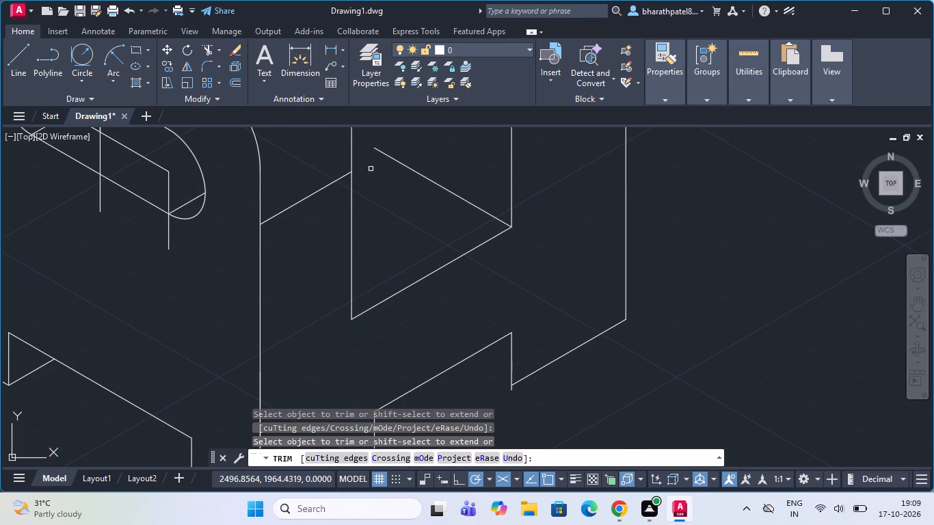
pyautogui.scroll(-5, 377, 202)
pyautogui.scroll(4, 363, 167)
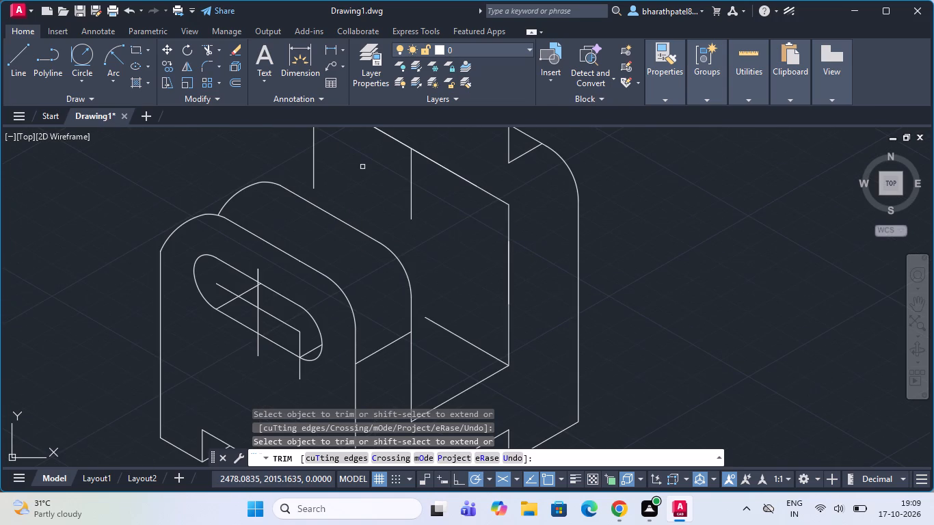
pyautogui.press('Escape')
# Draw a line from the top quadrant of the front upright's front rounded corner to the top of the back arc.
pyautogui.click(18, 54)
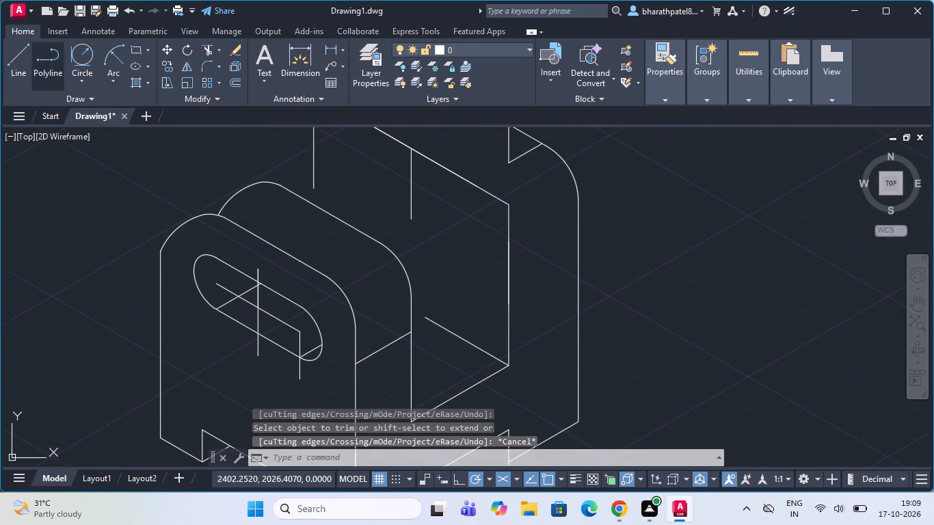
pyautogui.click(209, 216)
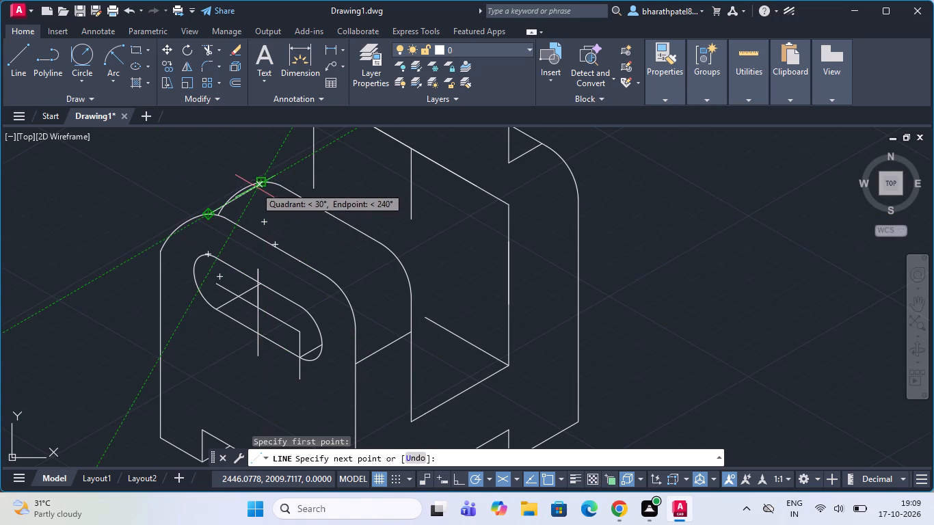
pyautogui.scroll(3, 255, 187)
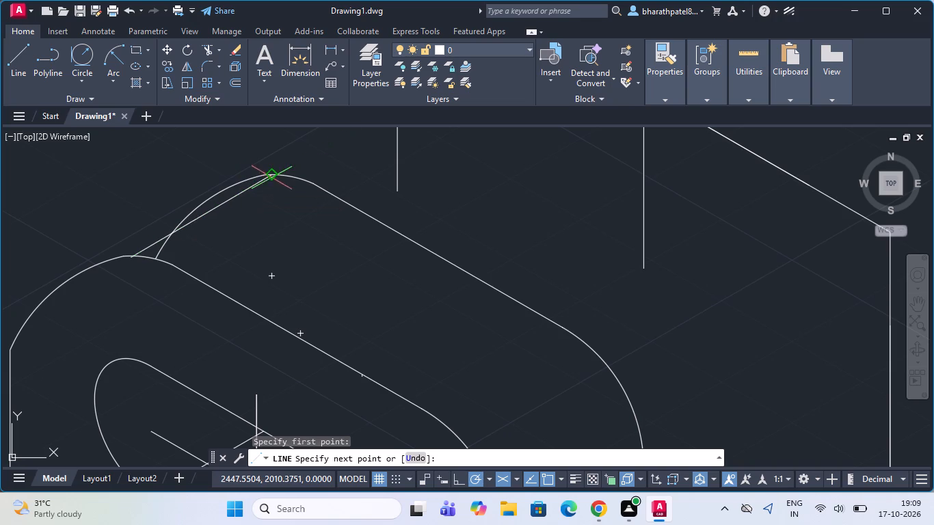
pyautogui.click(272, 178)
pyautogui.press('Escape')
# Draw a line tangent to both the back arc and the front arc at the front upright's upper rounded corner.
pyautogui.scroll(-2, 265, 237)
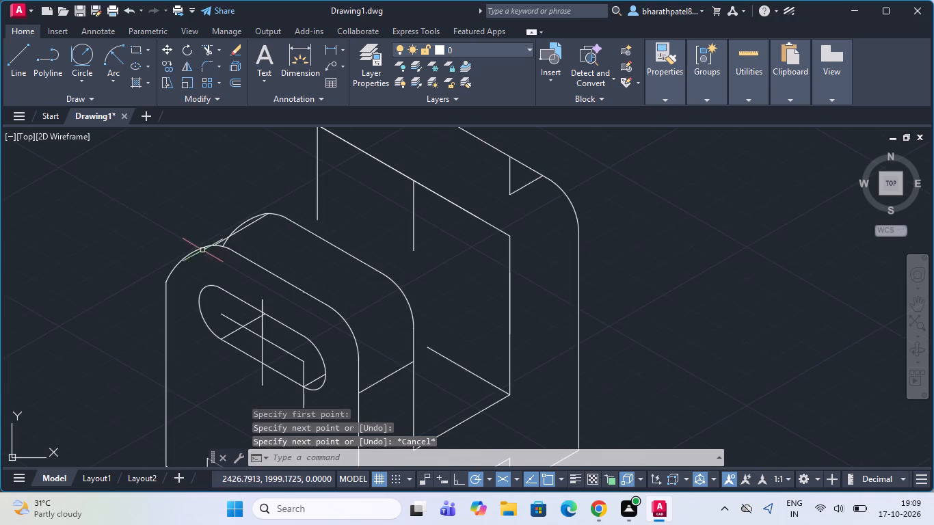
pyautogui.scroll(2, 206, 267)
pyautogui.scroll(-2, 206, 267)
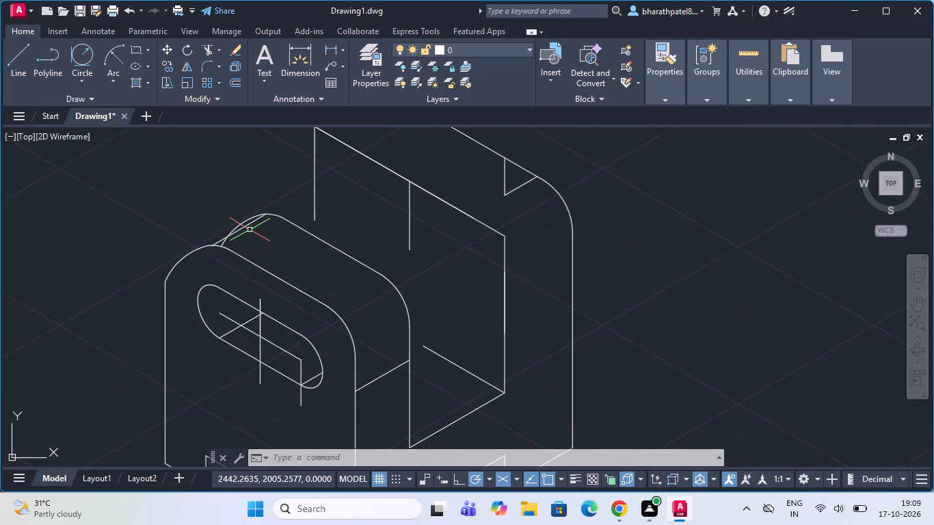
pyautogui.click(16, 64)
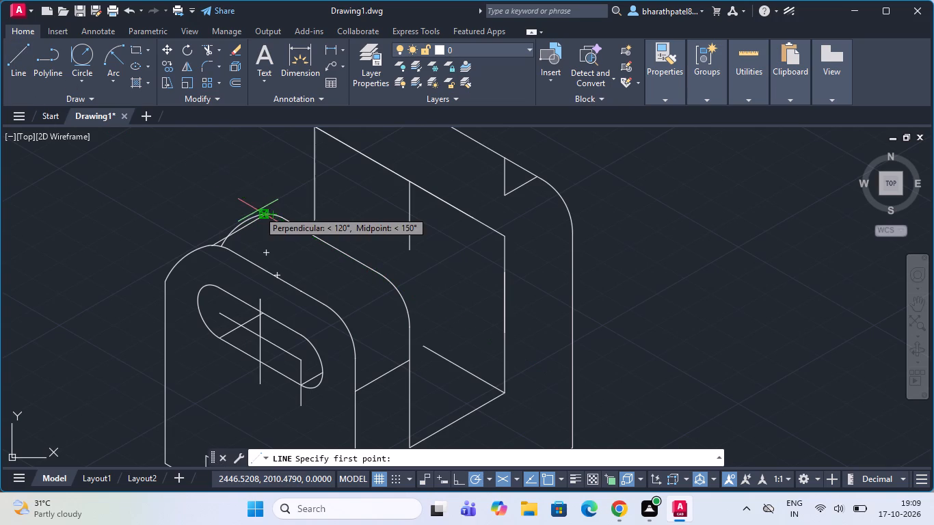
pyautogui.write('tan')
pyautogui.press('Return')
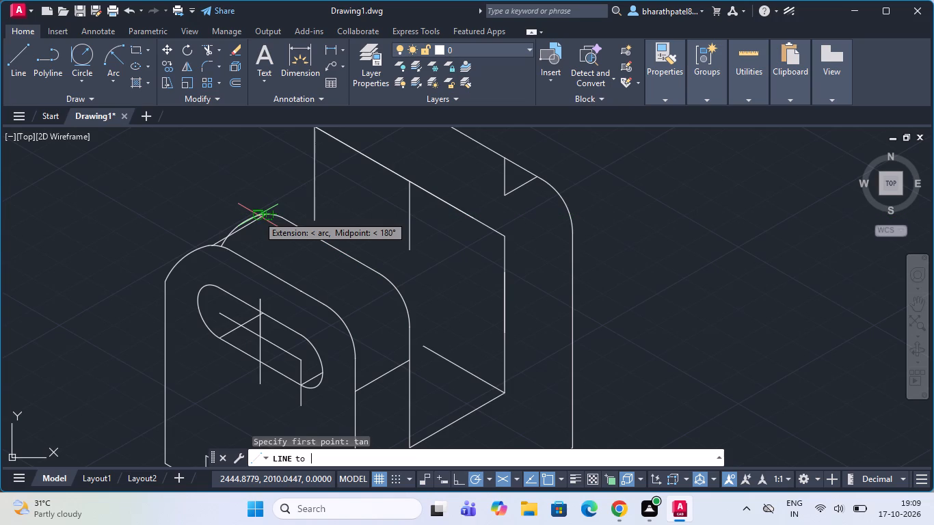
pyautogui.click(258, 215)
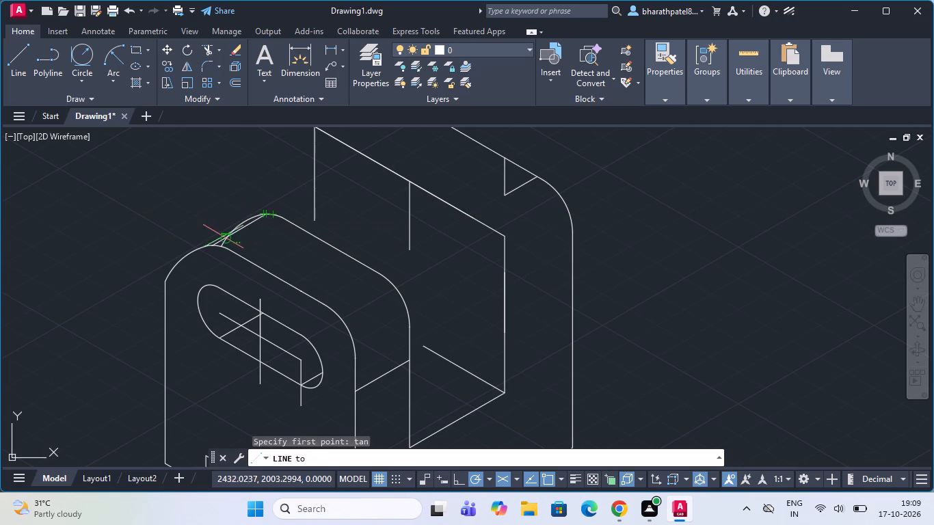
pyautogui.click(258, 215)
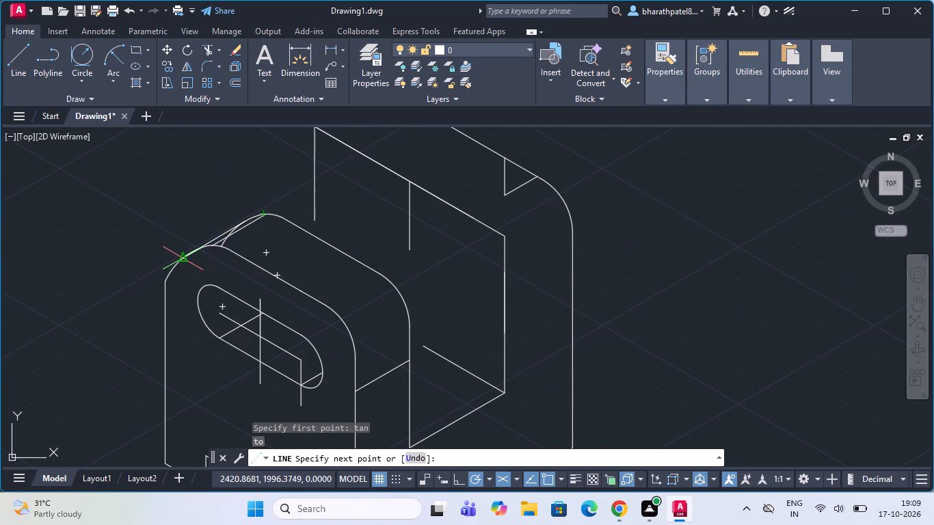
pyautogui.write('tan')
pyautogui.press('Return')
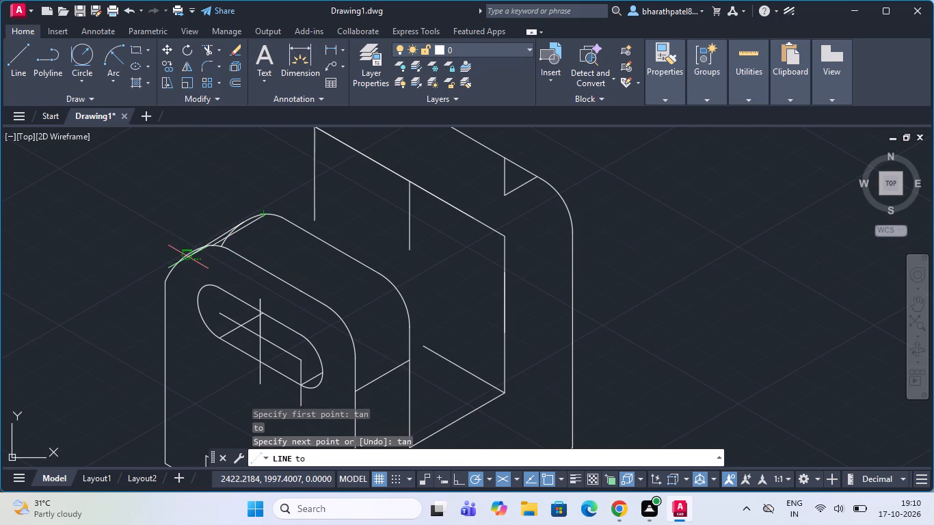
pyautogui.click(185, 258)
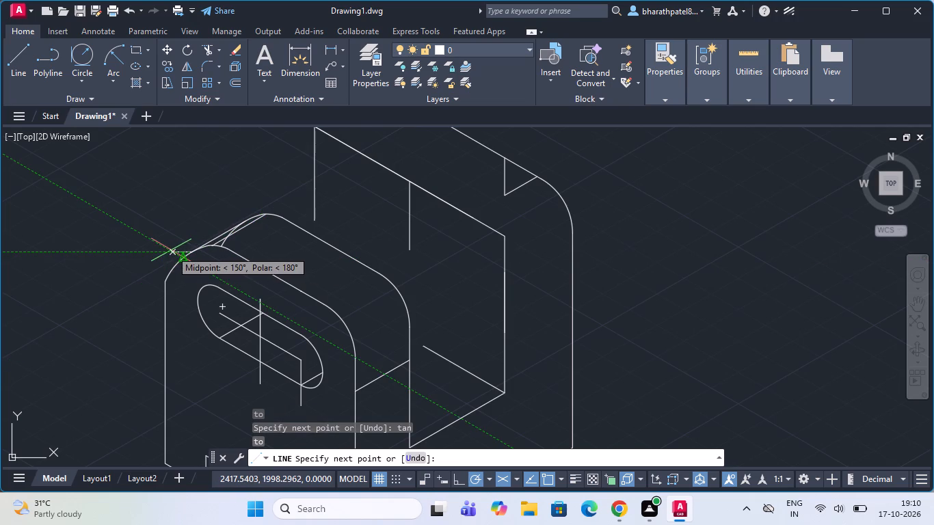
pyautogui.press('Escape')
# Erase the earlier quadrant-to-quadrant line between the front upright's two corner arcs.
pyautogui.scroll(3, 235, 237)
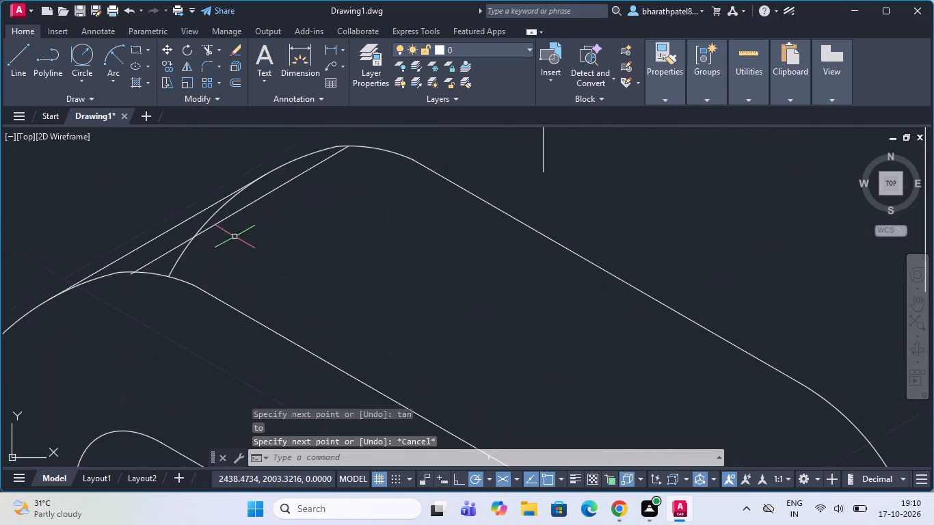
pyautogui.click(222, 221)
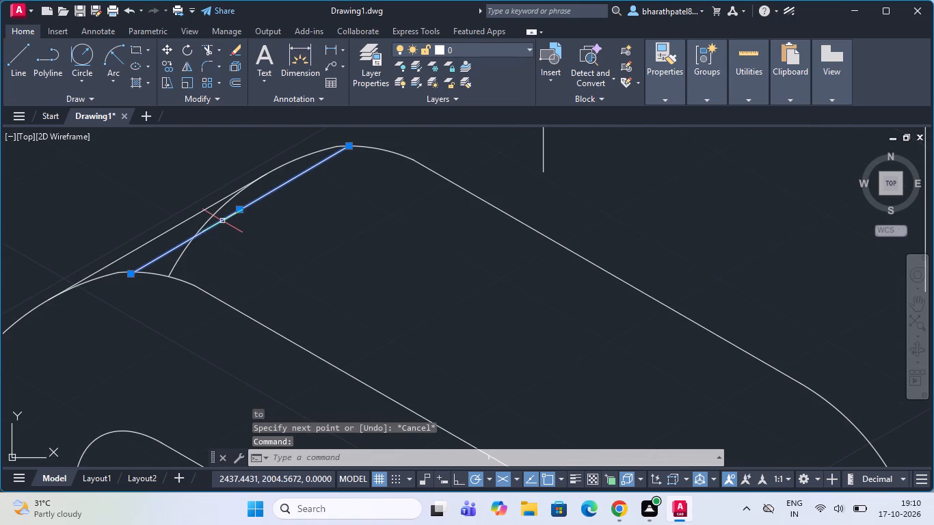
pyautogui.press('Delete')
# Trim the part of the front upright's back arc that lies below the new tangent line.
pyautogui.scroll(-3, 222, 223)
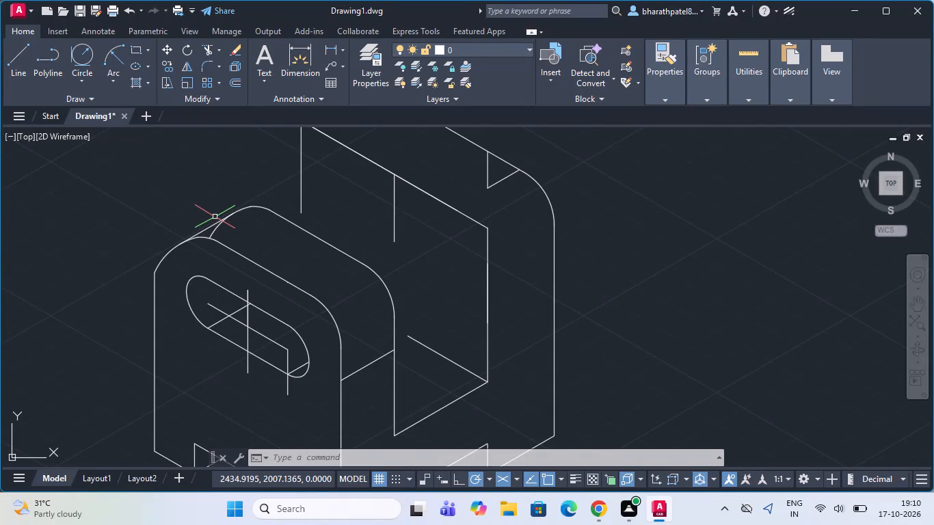
pyautogui.click(211, 49)
pyautogui.scroll(3, 217, 241)
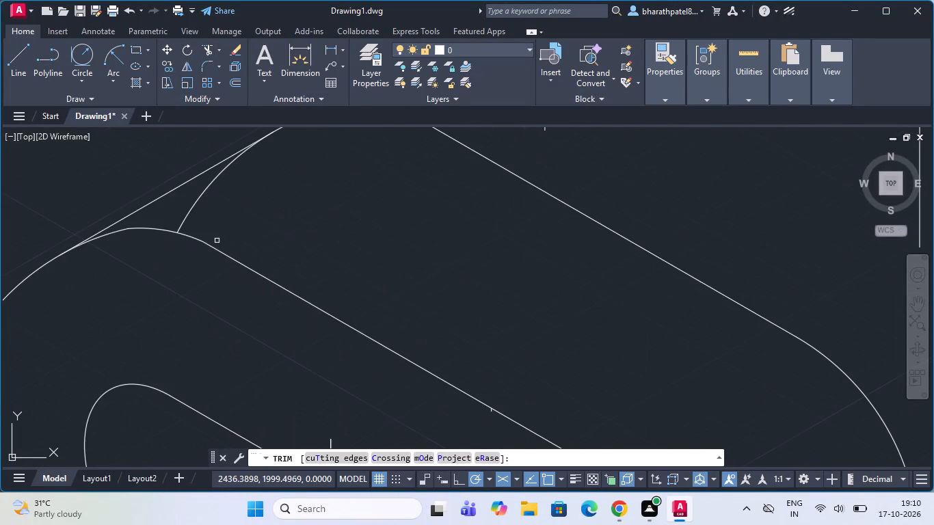
pyautogui.moveTo(167, 217); pyautogui.dragTo(176, 215)
pyautogui.click(234, 212)
pyautogui.scroll(-3, 234, 217)
pyautogui.scroll(-2, 206, 265)
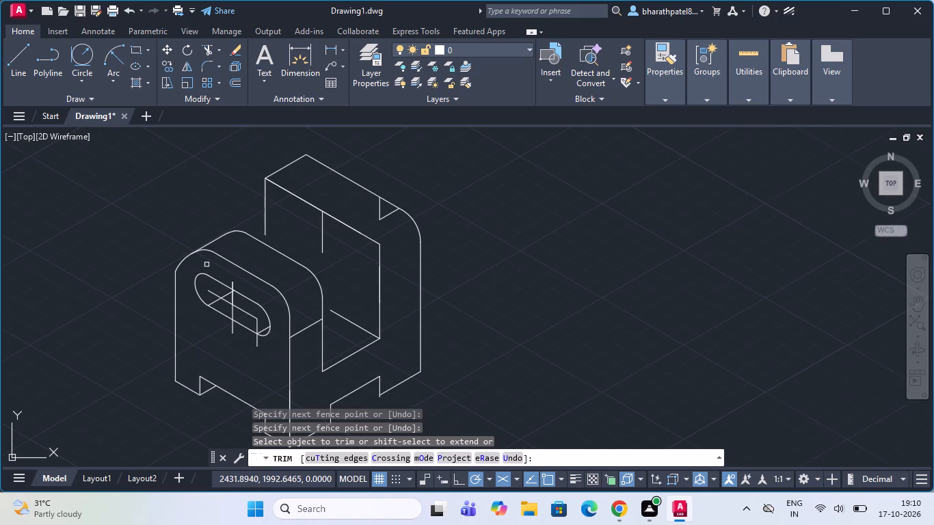
pyautogui.press('Escape')
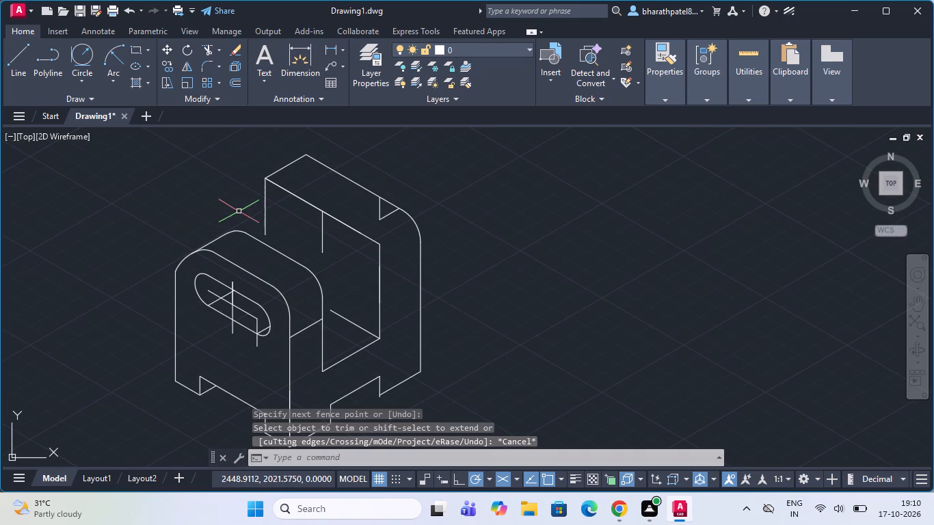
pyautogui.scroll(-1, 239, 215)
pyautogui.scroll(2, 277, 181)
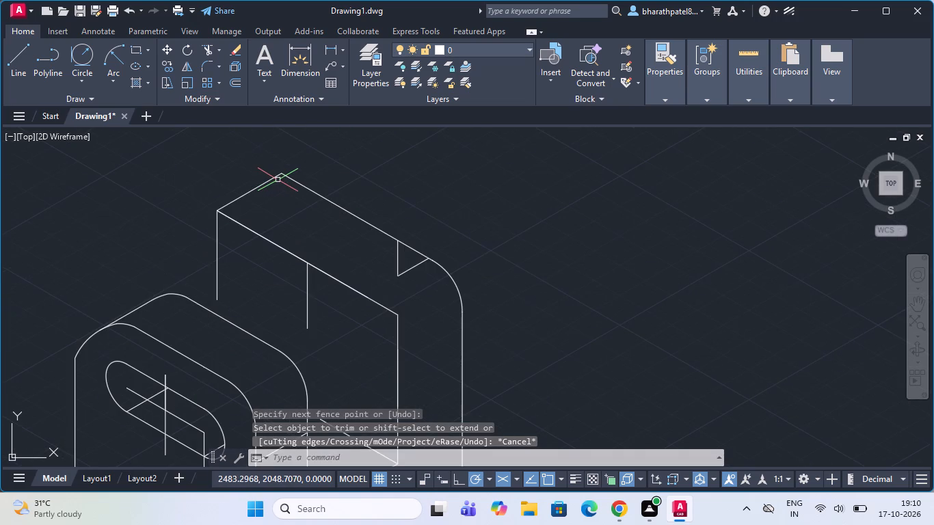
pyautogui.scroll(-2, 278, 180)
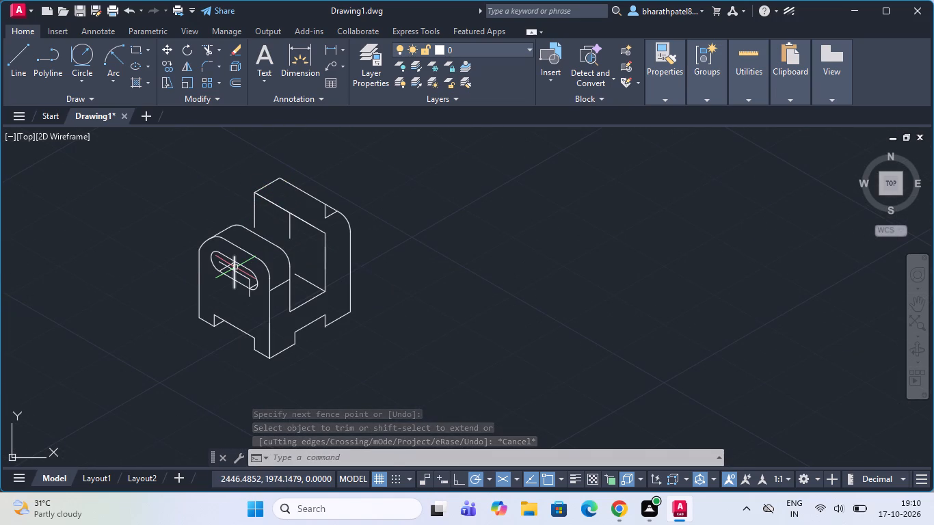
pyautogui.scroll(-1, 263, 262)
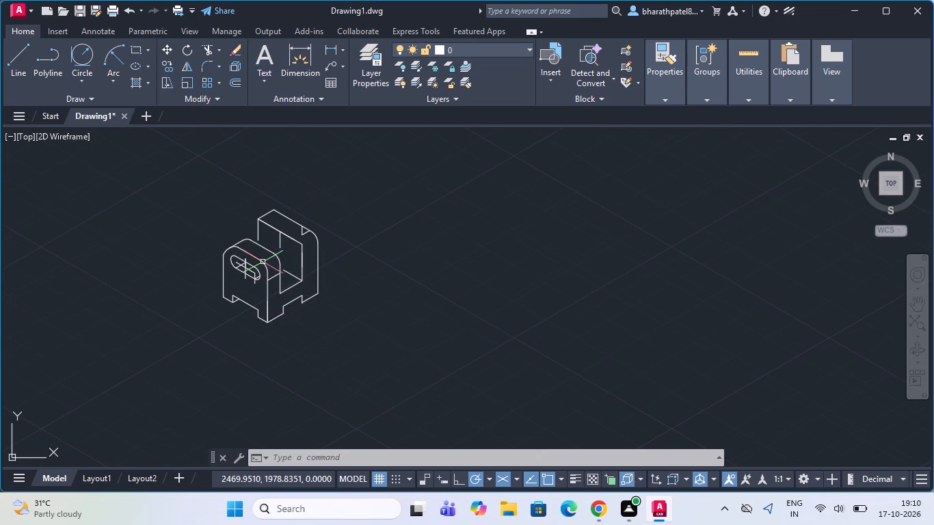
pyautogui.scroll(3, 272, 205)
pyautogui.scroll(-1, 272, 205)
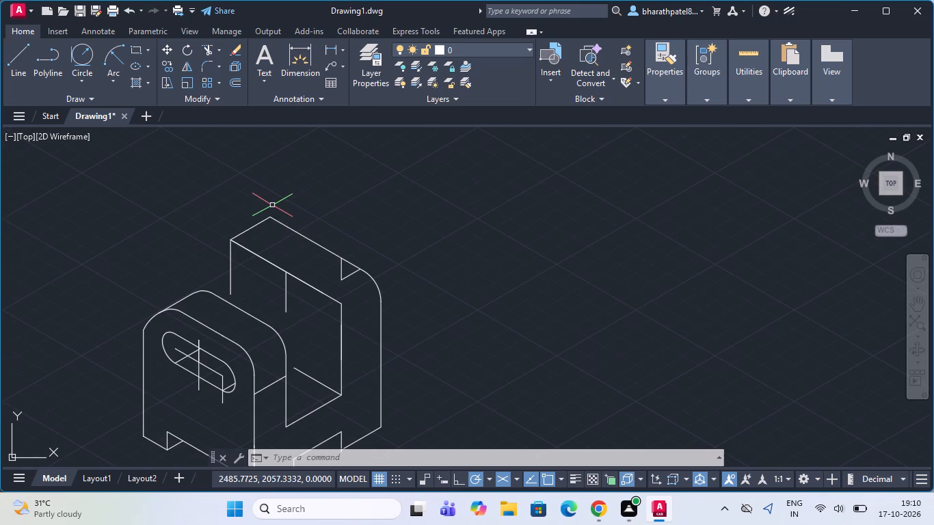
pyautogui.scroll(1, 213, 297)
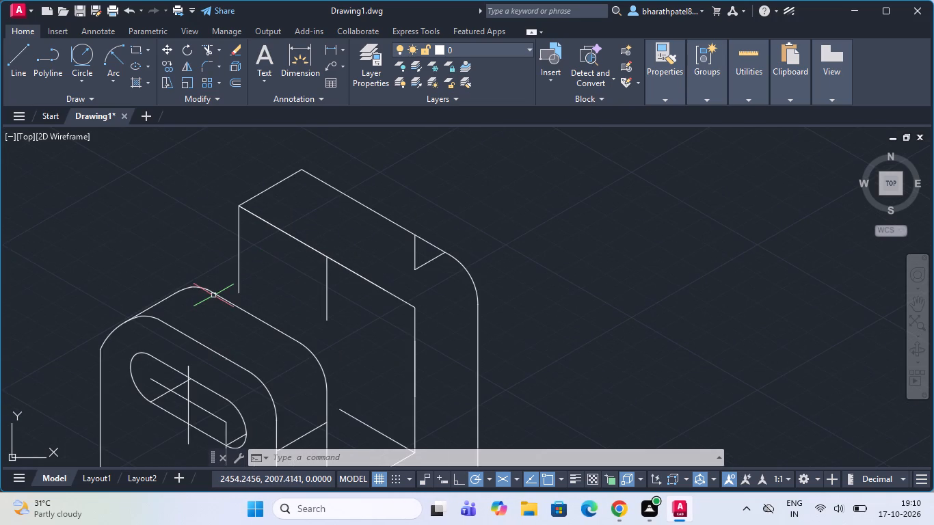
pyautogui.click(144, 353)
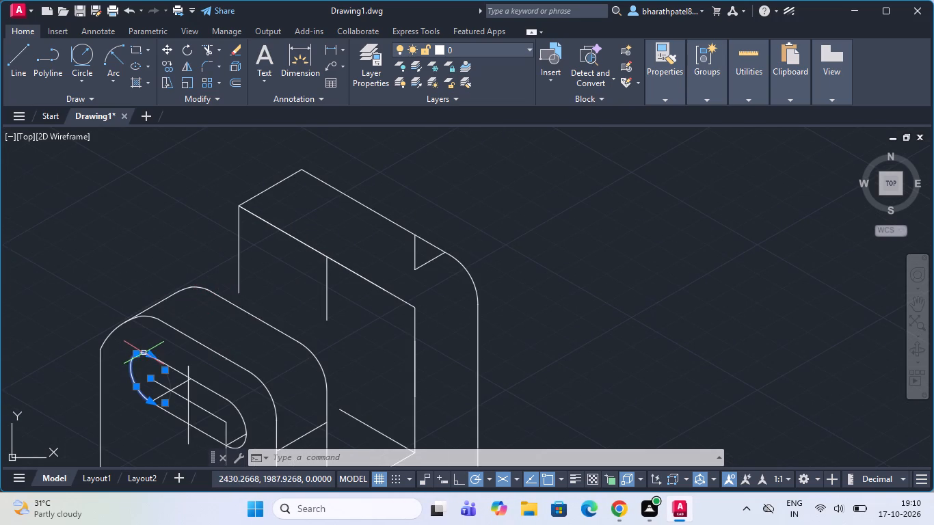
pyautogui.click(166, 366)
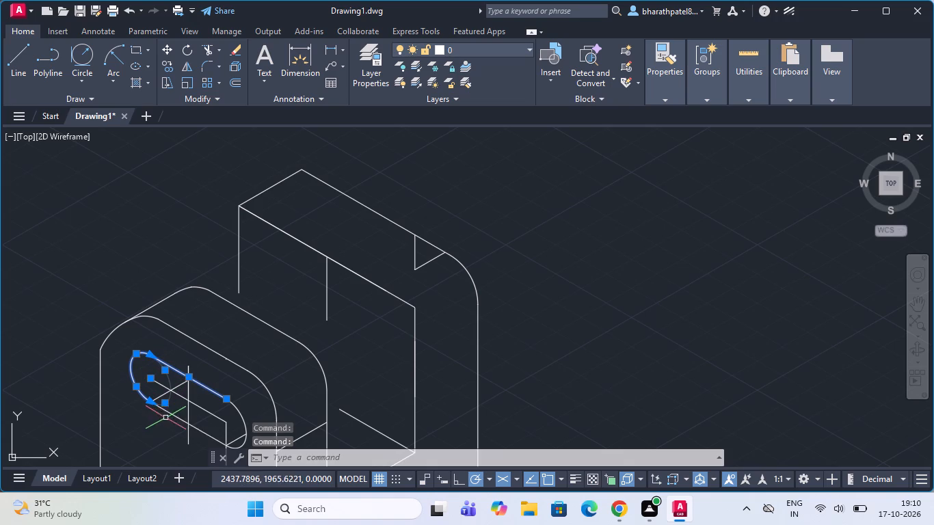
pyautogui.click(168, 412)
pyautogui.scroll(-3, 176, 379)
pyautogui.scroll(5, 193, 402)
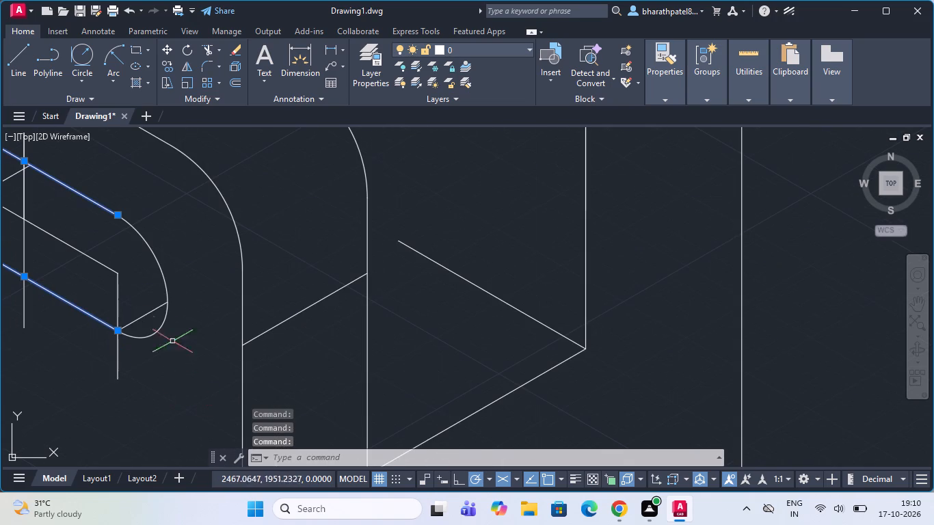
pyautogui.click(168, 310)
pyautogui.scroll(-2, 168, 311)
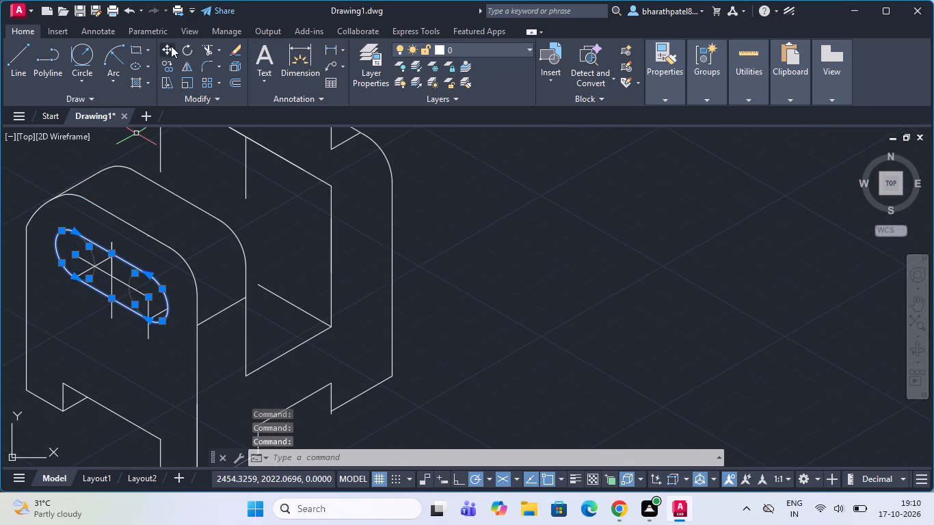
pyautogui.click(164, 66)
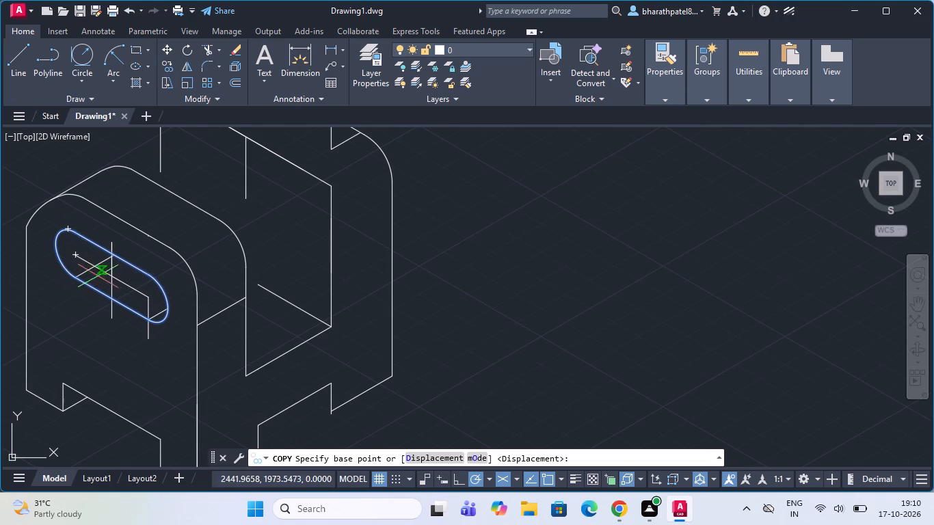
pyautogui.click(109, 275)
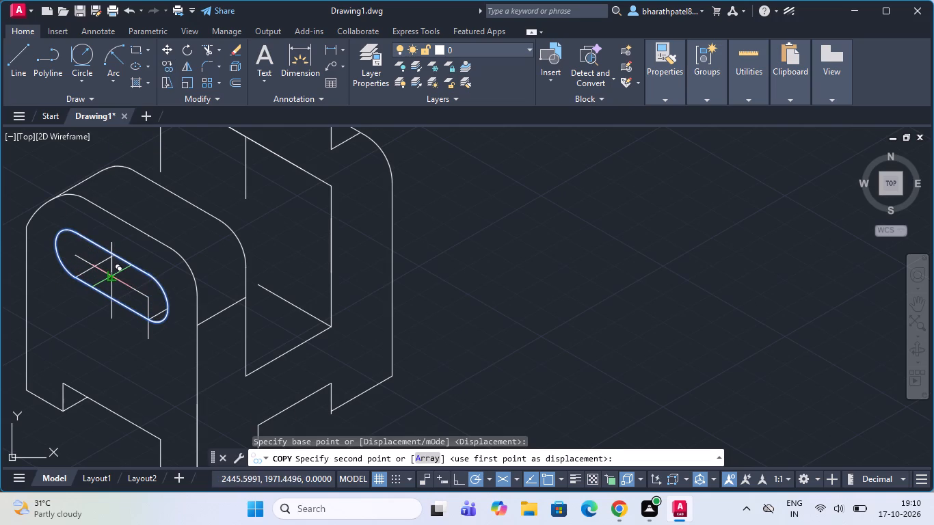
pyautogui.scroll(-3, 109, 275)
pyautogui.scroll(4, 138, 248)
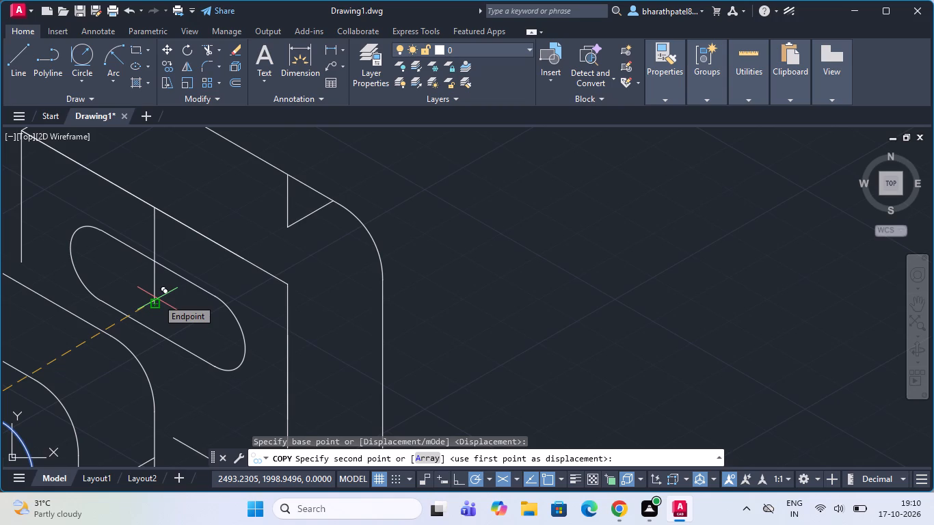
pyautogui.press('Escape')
# Erase the two short construction lines at the centre of the rear upright's back rounded corner.
pyautogui.scroll(-2, 155, 297)
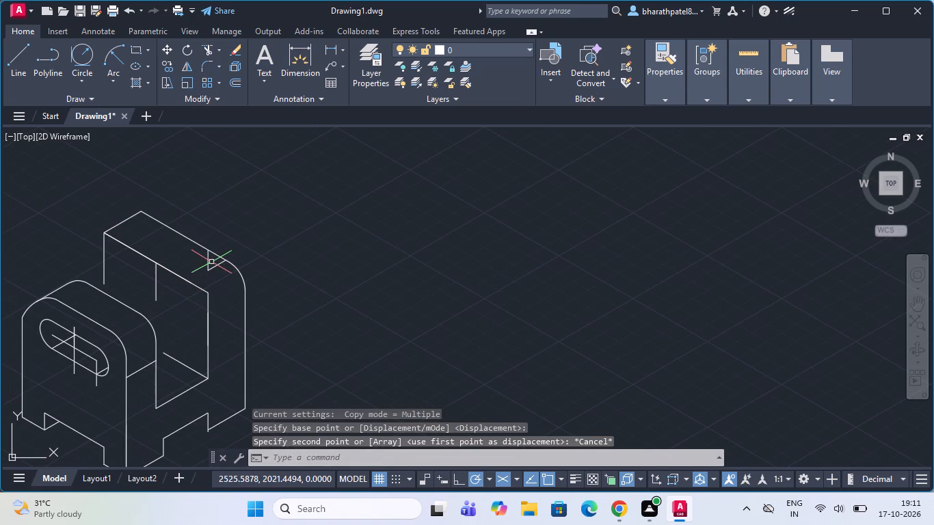
pyautogui.click(207, 262)
pyautogui.click(217, 265)
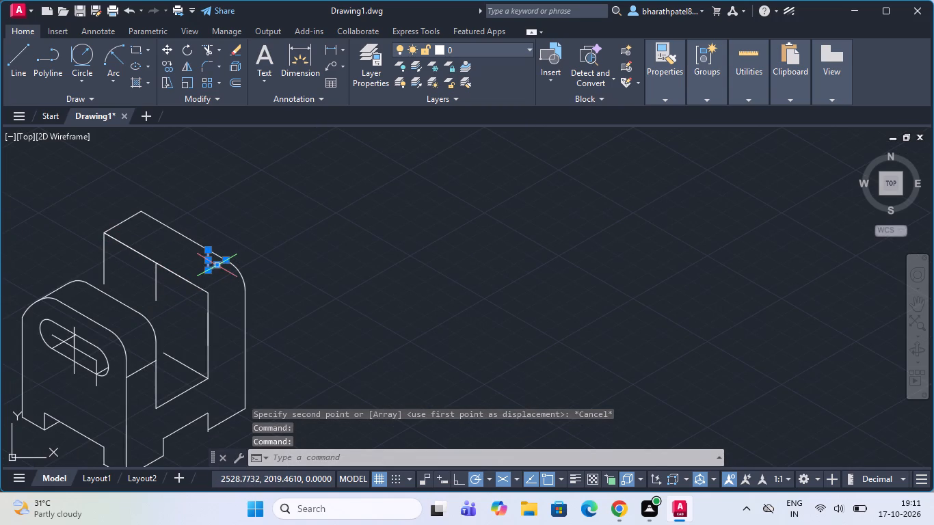
pyautogui.press('Delete')
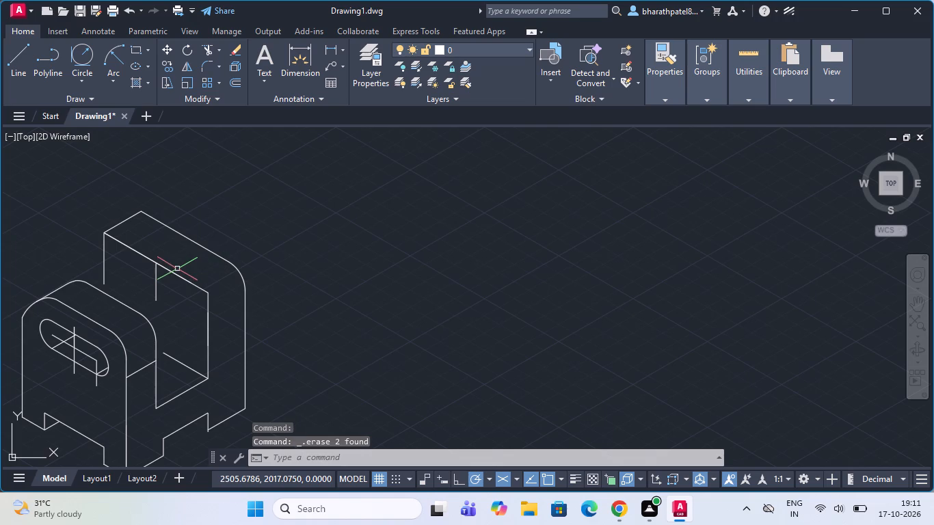
# Erase the full-length top edge and the upper vertical edge meeting at the sharp corner of the rear upright's front face.
pyautogui.click(174, 273)
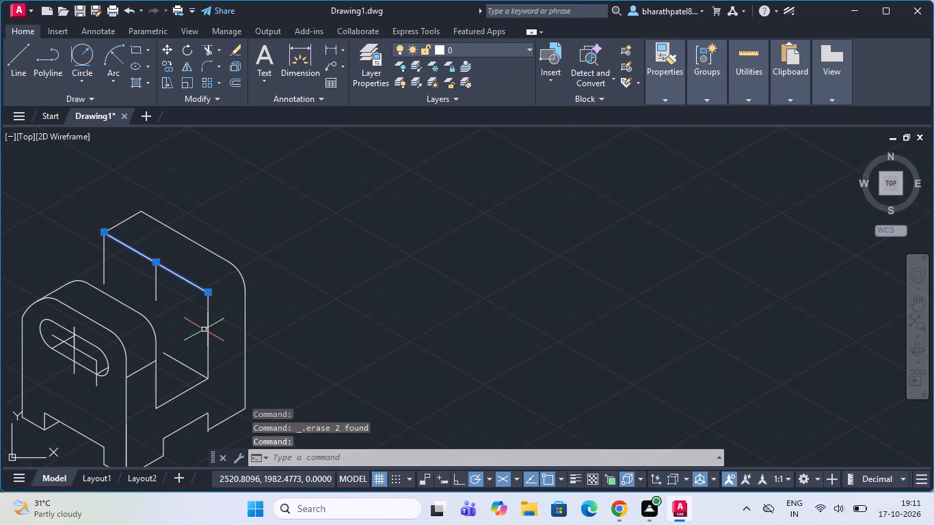
pyautogui.click(206, 334)
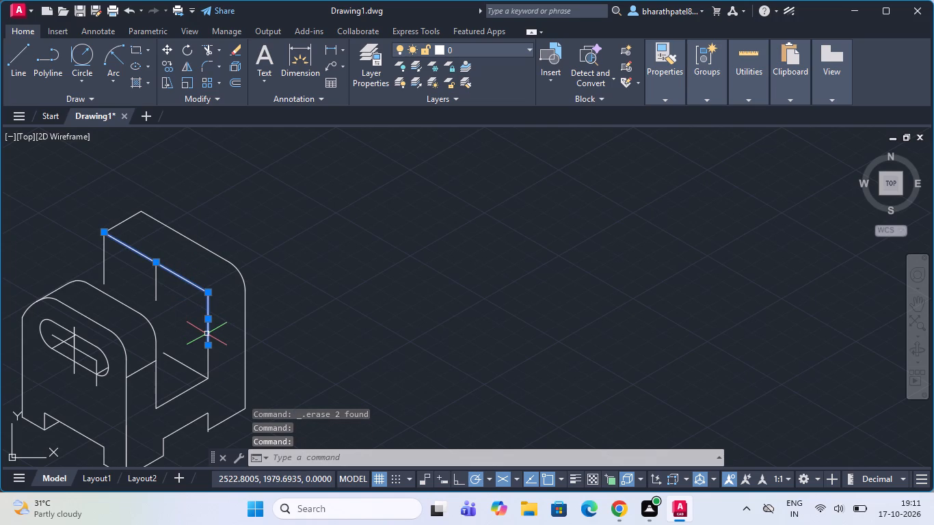
pyautogui.press('Delete')
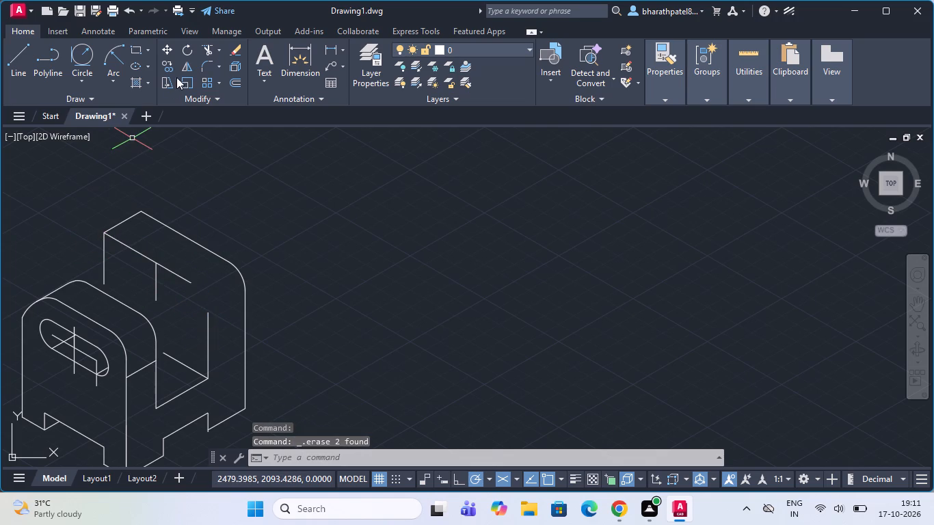
# Trim away the rear upright's old front-face lines: the sloping top edge, both vertical side edges and the short vertical stub below it.
pyautogui.click(206, 51)
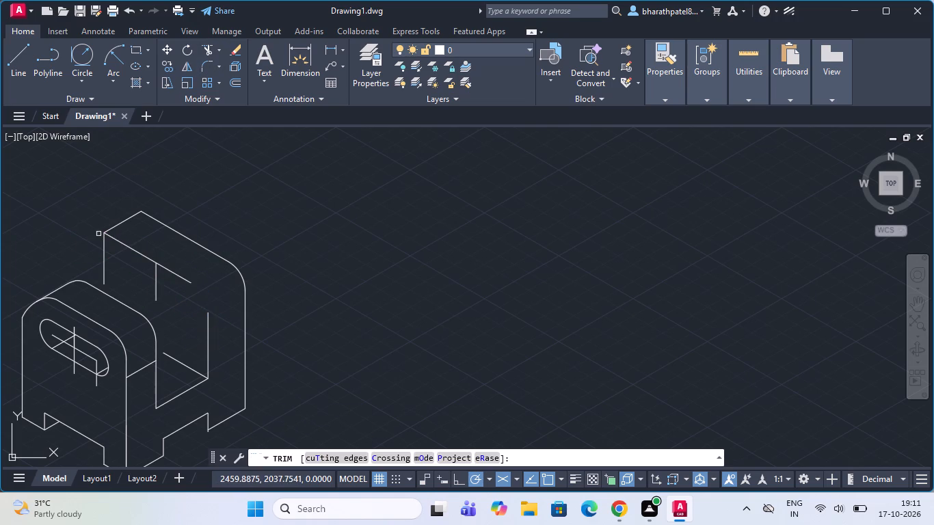
pyautogui.moveTo(84, 247); pyautogui.dragTo(161, 282)
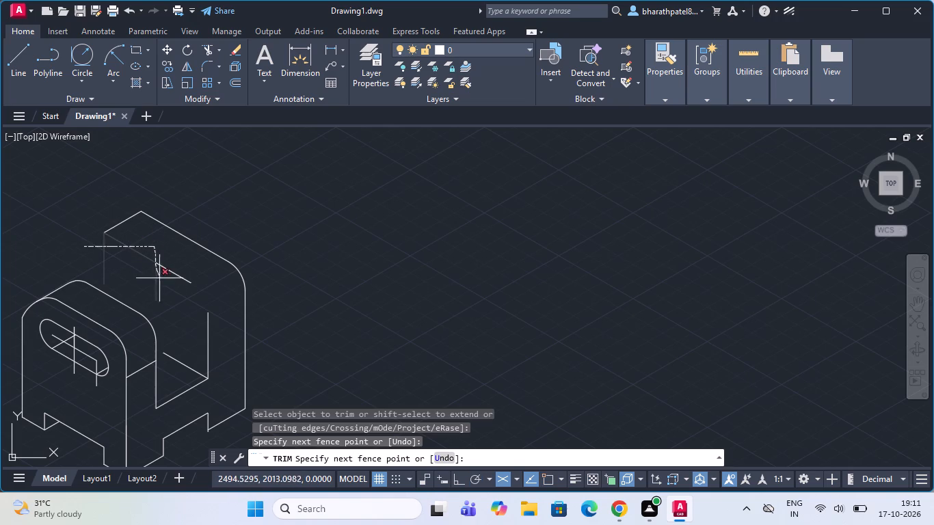
pyautogui.moveTo(161, 282); pyautogui.dragTo(163, 266)
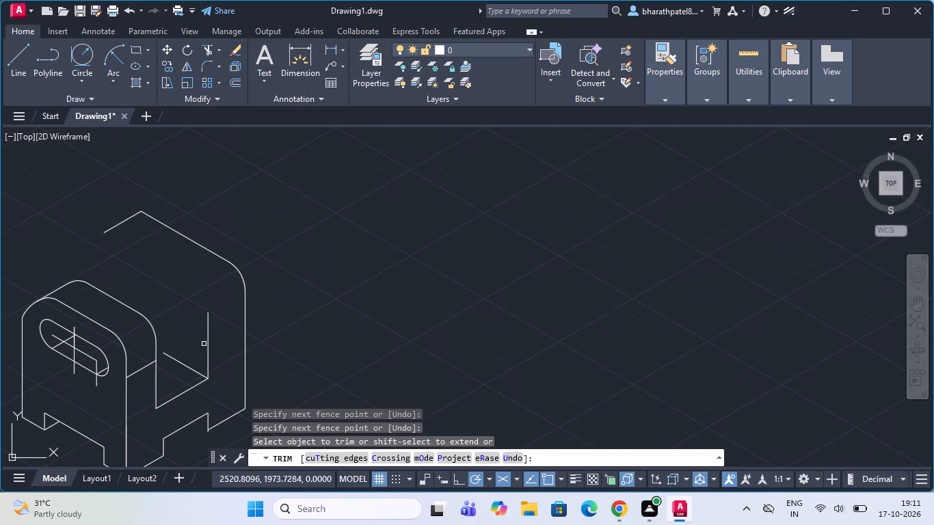
pyautogui.moveTo(200, 338); pyautogui.dragTo(208, 347)
pyautogui.click(211, 348)
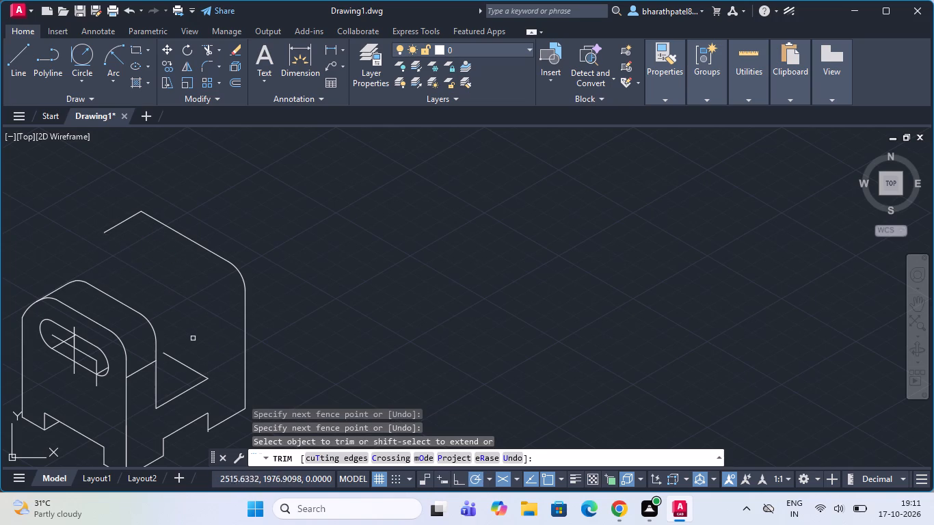
pyautogui.press('Escape')
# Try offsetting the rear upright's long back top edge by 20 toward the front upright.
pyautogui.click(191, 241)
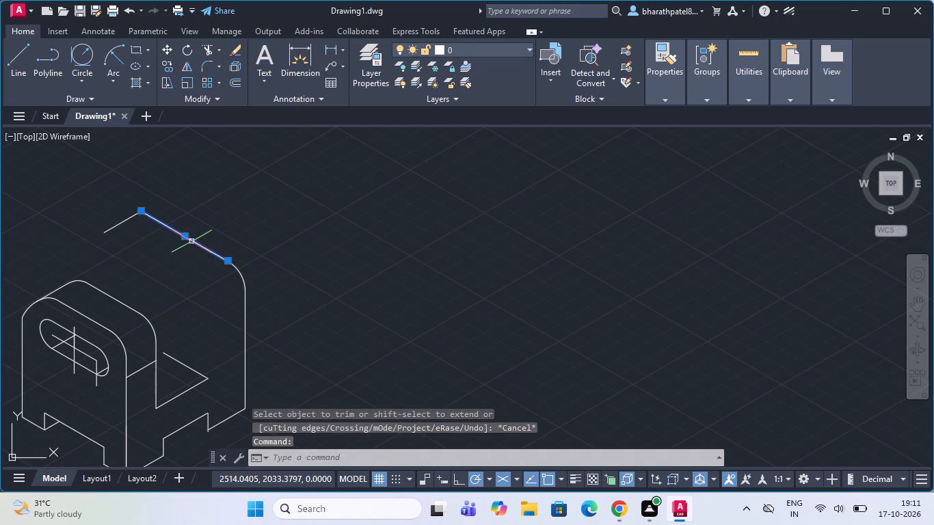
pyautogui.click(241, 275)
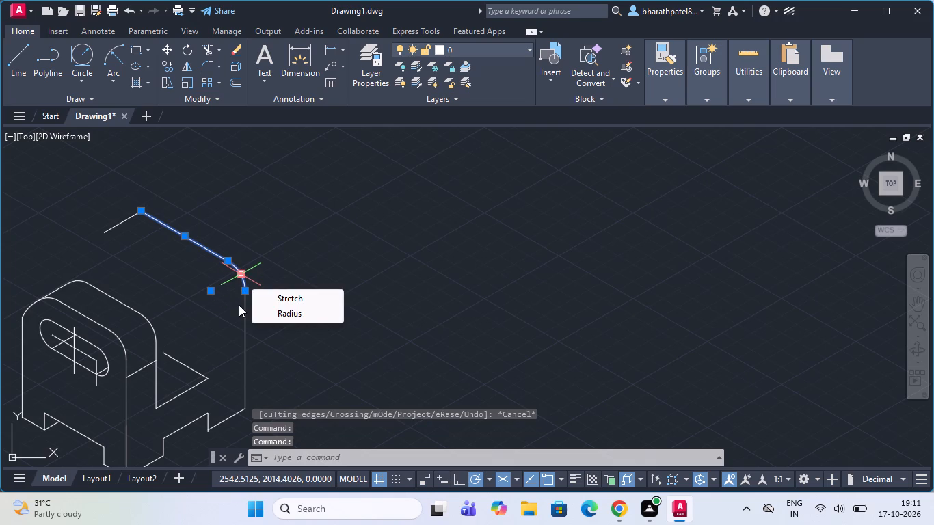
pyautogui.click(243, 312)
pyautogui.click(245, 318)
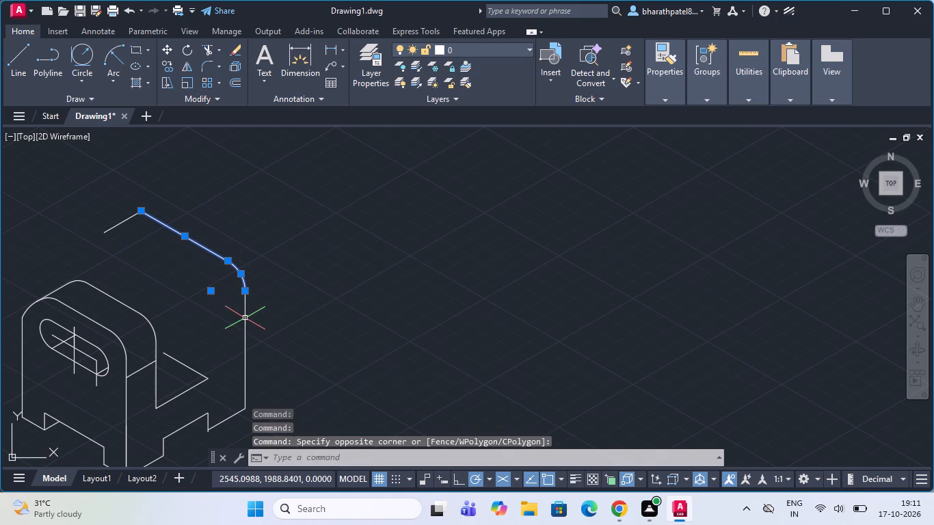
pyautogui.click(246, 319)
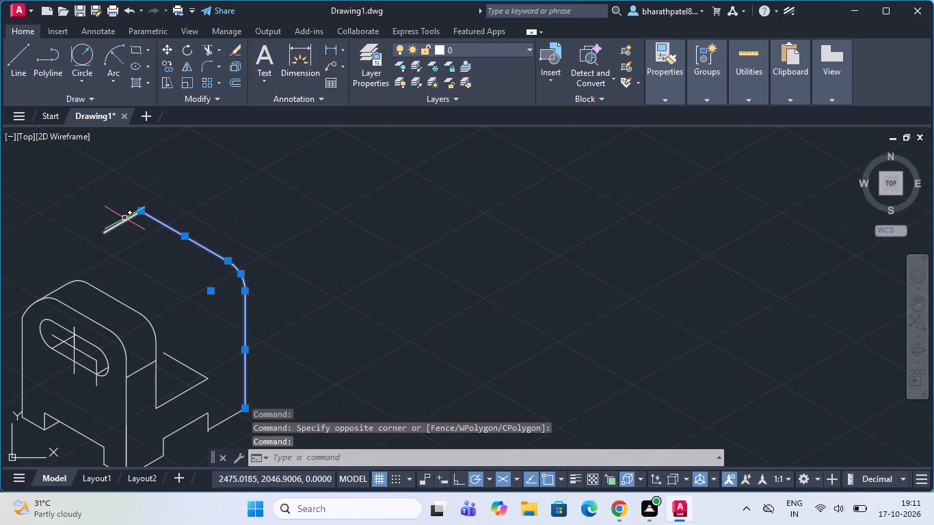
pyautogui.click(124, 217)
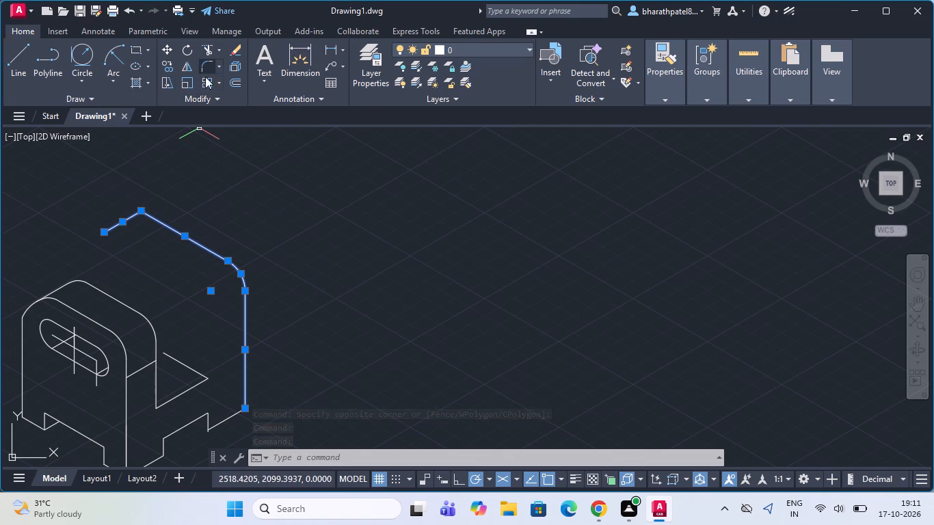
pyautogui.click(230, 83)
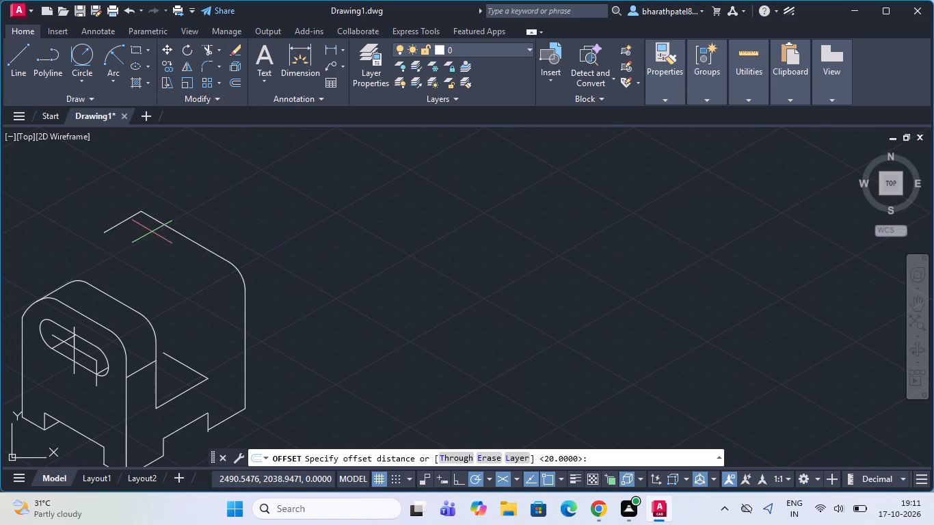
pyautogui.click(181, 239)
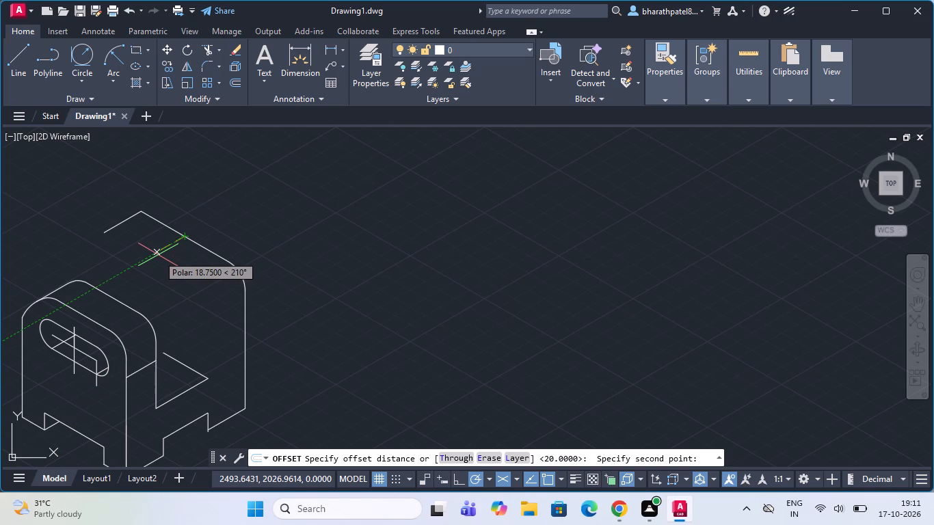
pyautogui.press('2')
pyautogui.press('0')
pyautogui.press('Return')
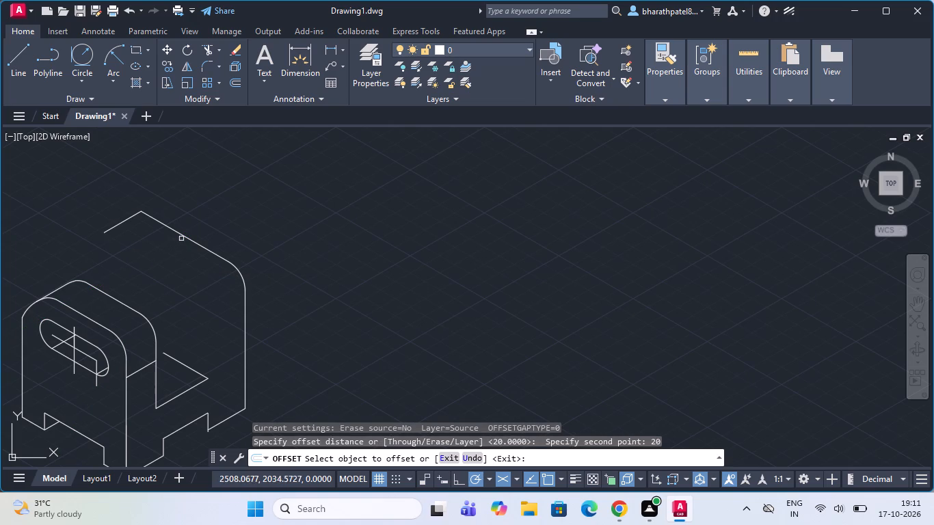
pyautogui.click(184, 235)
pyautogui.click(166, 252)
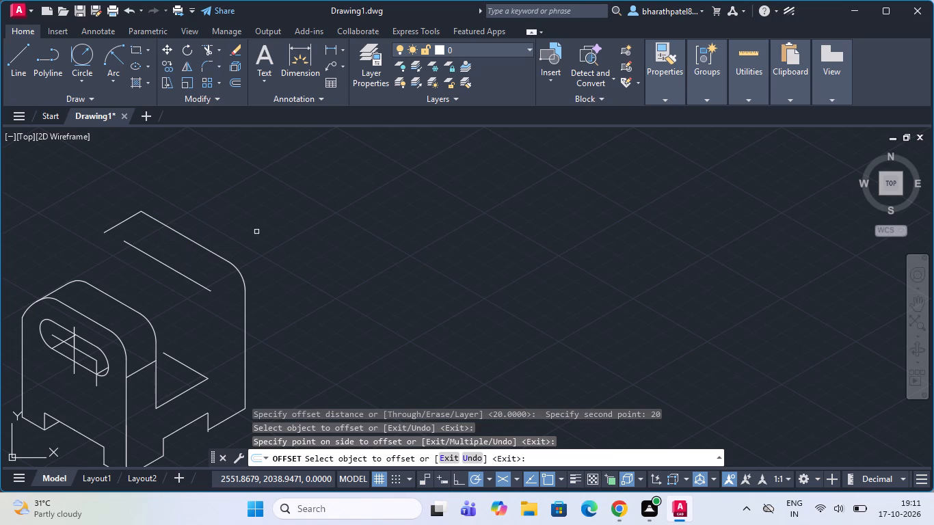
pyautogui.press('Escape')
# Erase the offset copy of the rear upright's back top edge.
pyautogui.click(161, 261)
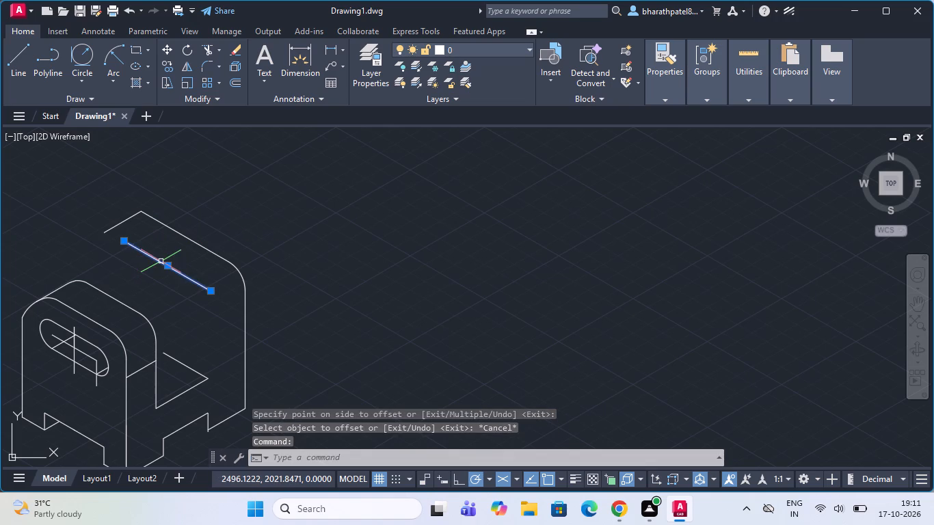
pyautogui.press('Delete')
# Draw a 20-unit line from the midpoint of the rear upright's back top edge, at 210° toward the front upright.
pyautogui.click(16, 58)
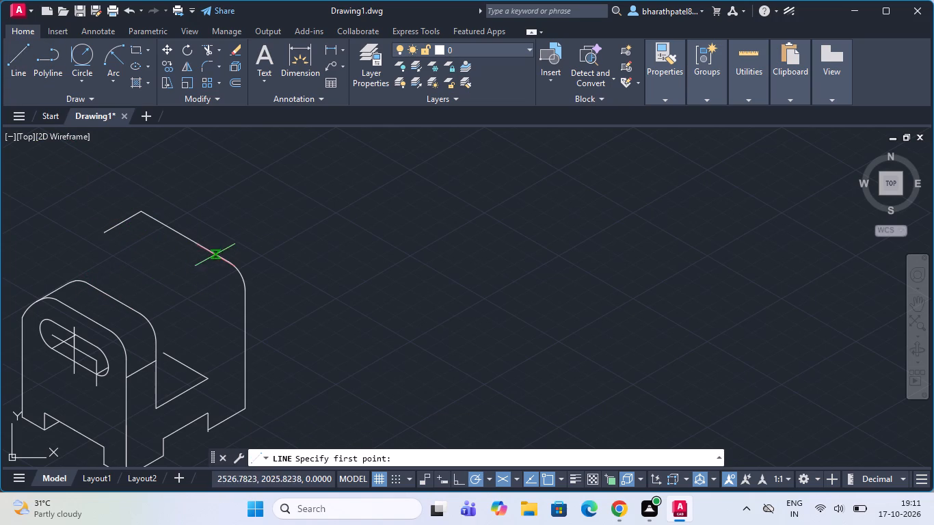
pyautogui.click(186, 239)
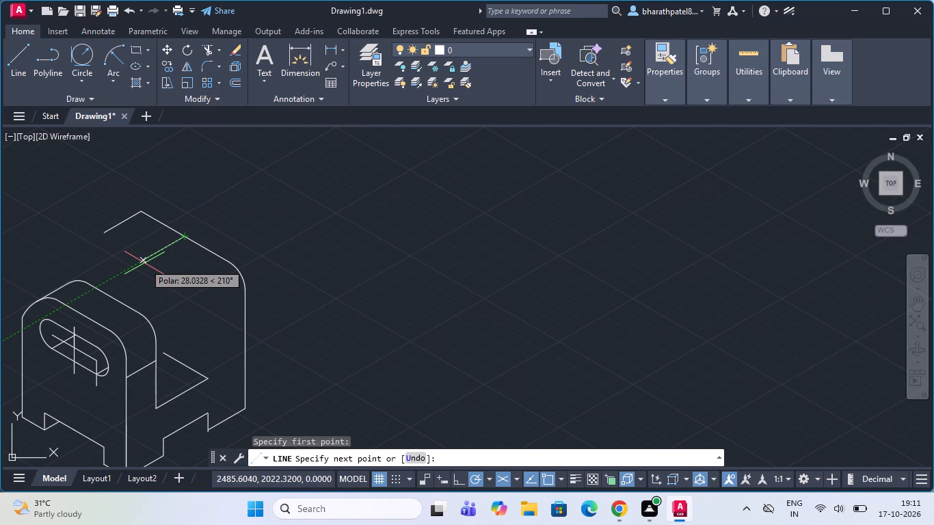
pyautogui.press('2')
pyautogui.press('0')
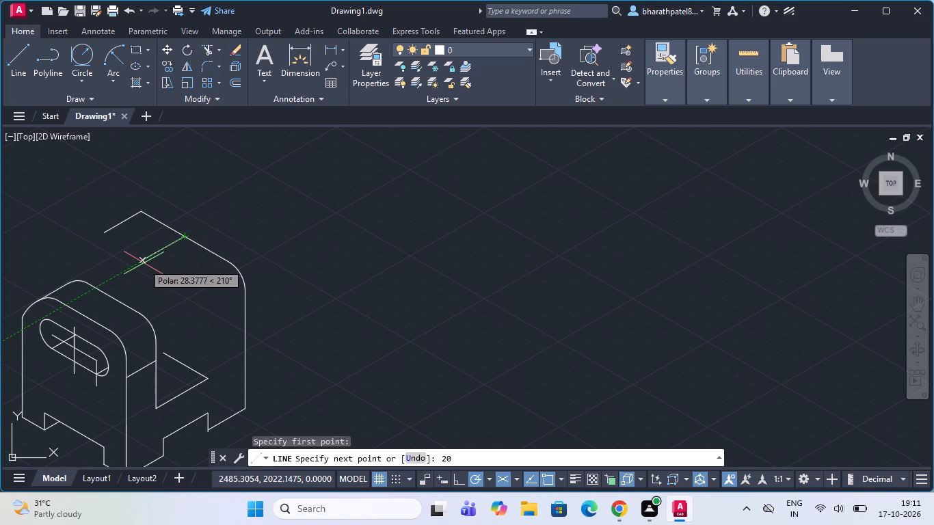
pyautogui.press('Return')
pyautogui.press('Escape')
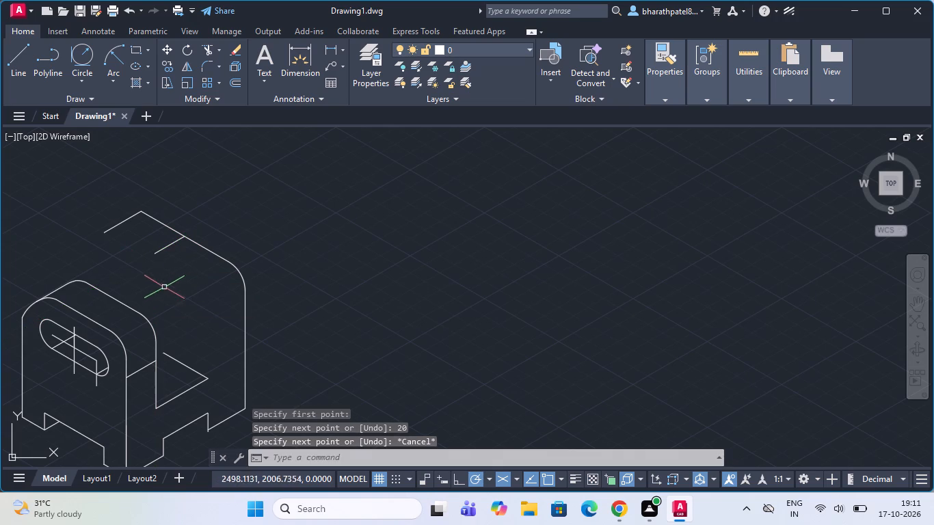
# Copy the rear upright's back top edge, corner arc and vertical edge from the top edge's midpoint to the 20-unit line's free end.
pyautogui.click(221, 256)
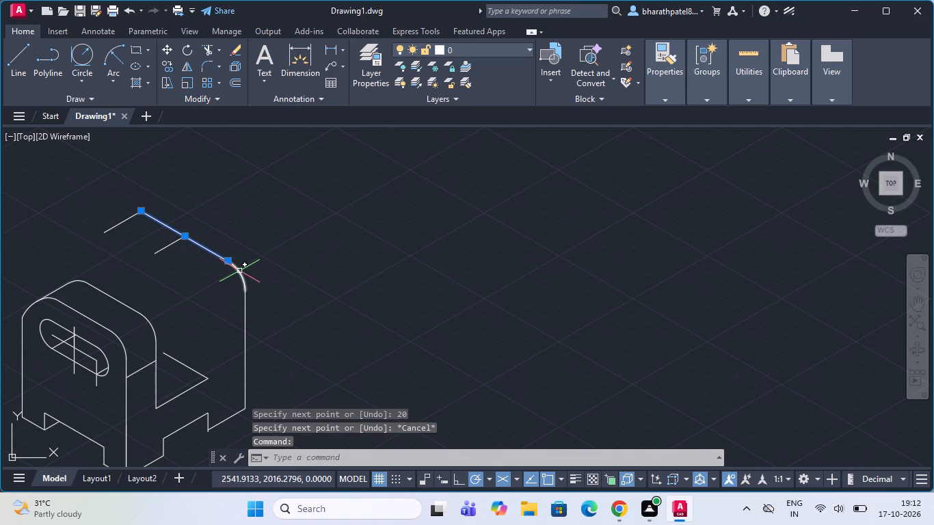
pyautogui.click(240, 270)
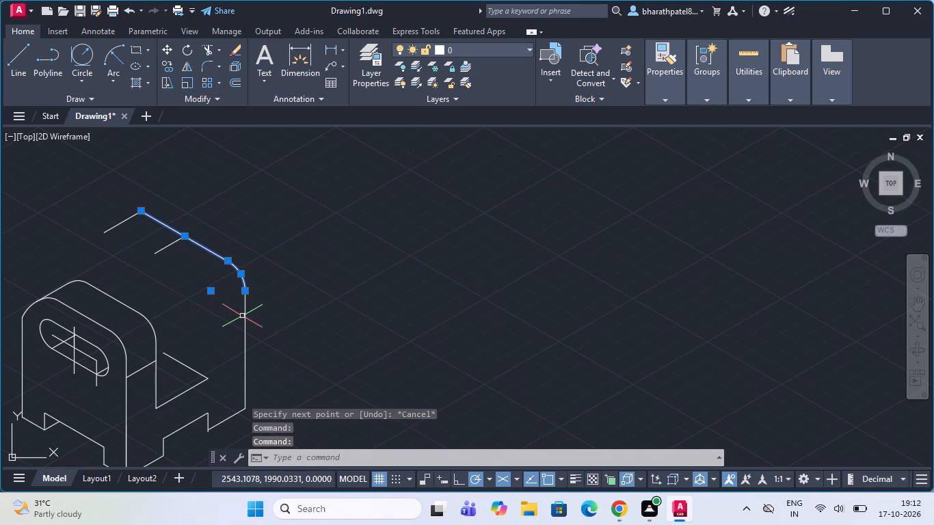
pyautogui.click(245, 312)
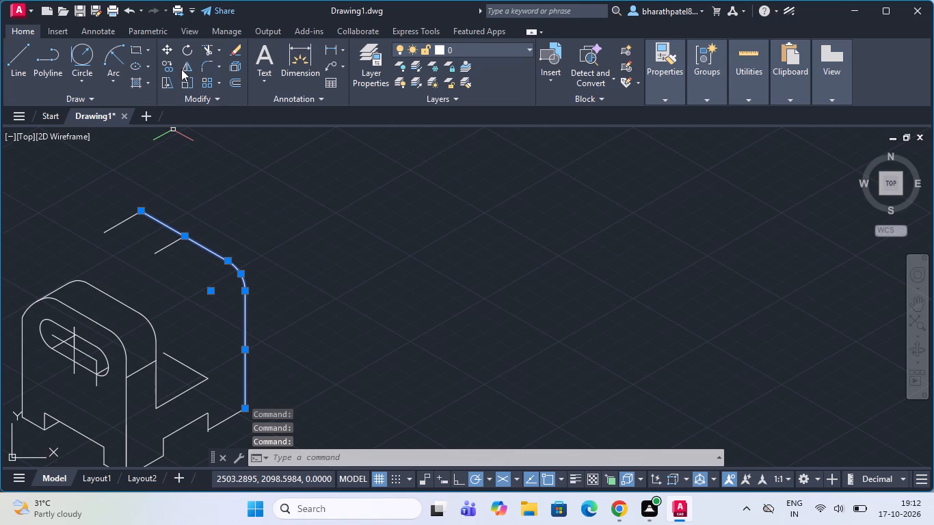
pyautogui.click(170, 68)
pyautogui.click(181, 238)
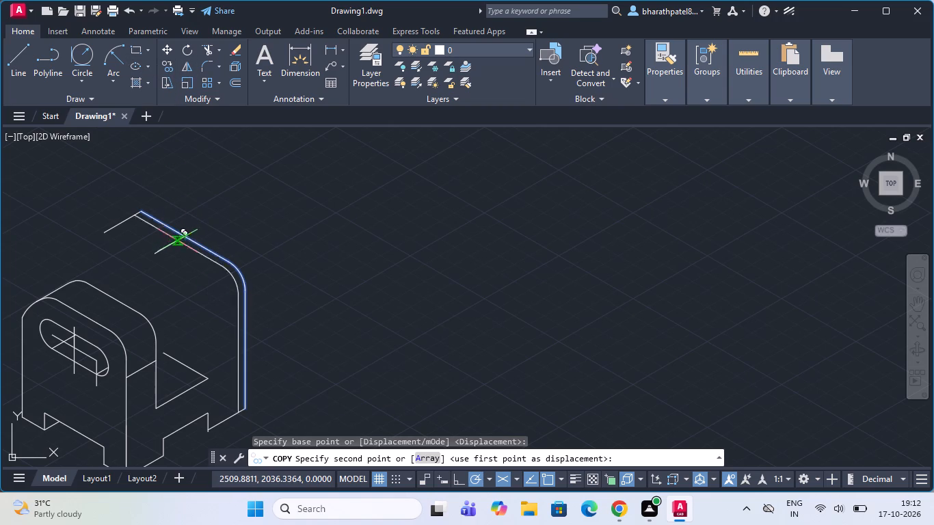
pyautogui.scroll(3, 148, 256)
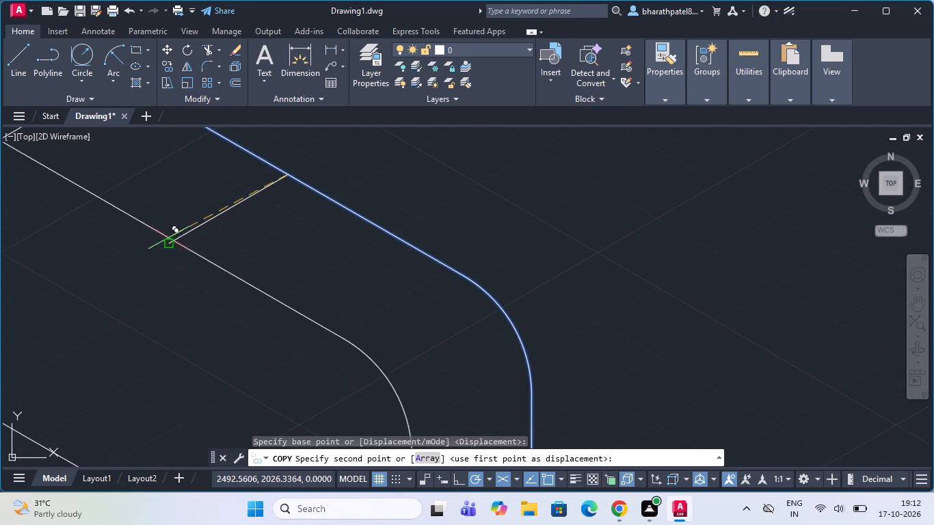
pyautogui.click(170, 247)
pyautogui.scroll(-3, 170, 247)
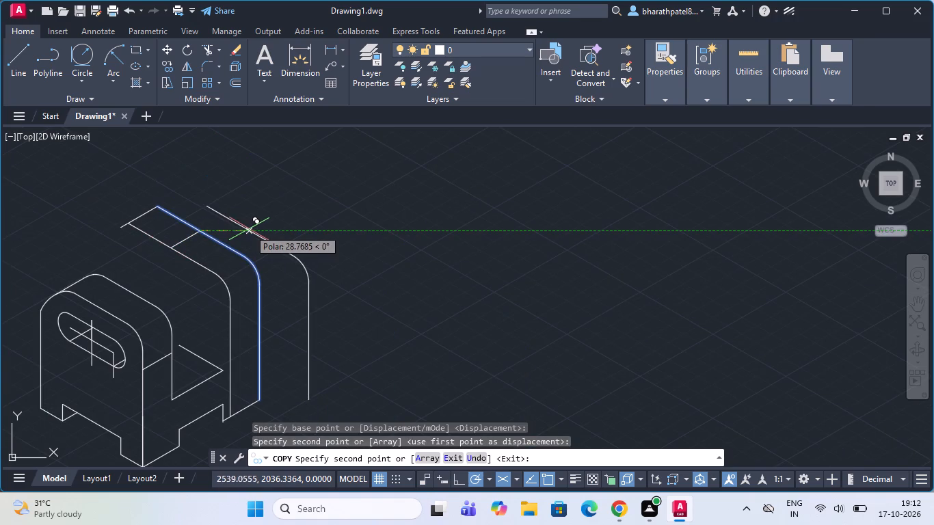
pyautogui.press('Escape')
# From the copied vertical edge's bottom end, draw connected lines 80 up, 70 along 150°, and about 30 down toward the front upright.
pyautogui.scroll(-2, 247, 230)
pyautogui.scroll(2, 256, 260)
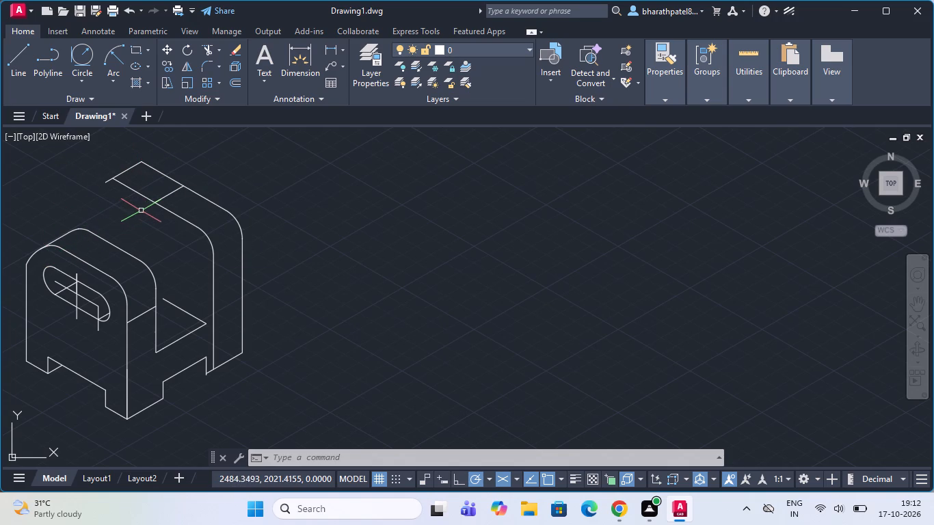
pyautogui.click(10, 55)
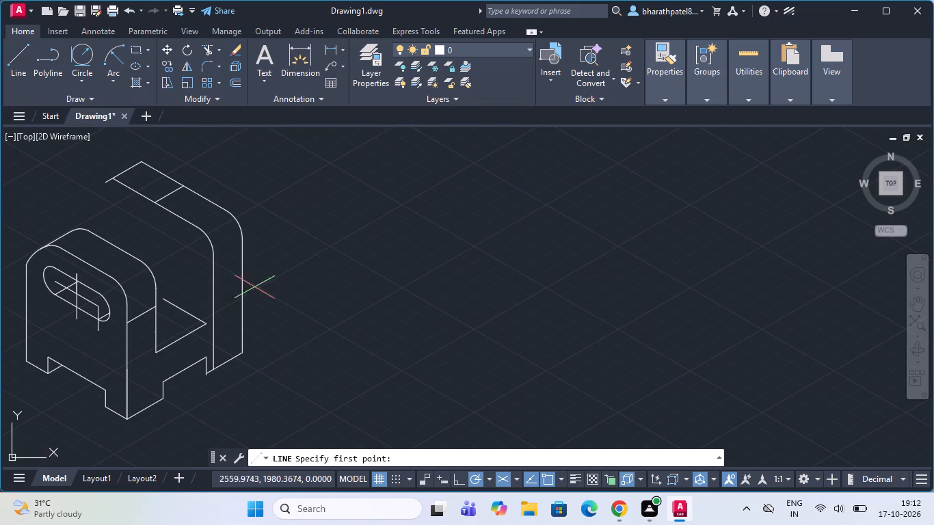
pyautogui.click(212, 370)
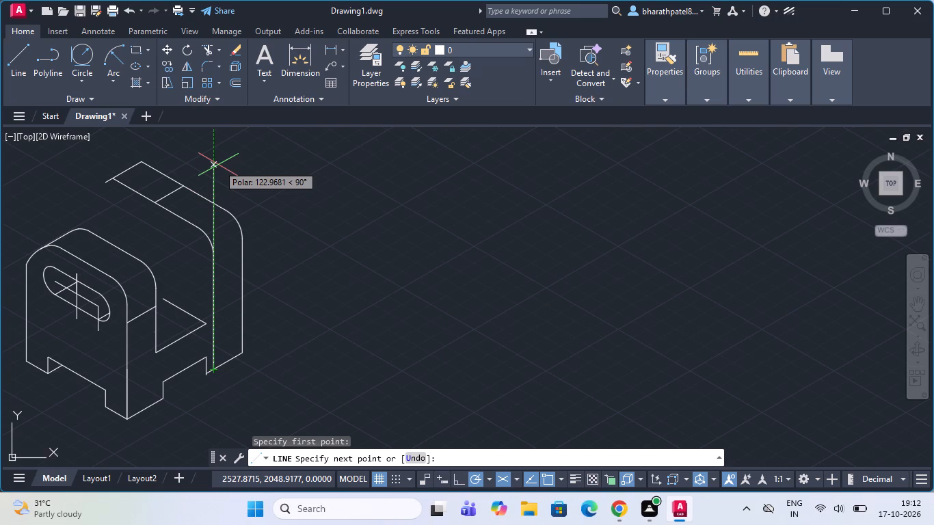
pyautogui.write('80')
pyautogui.press('Return')
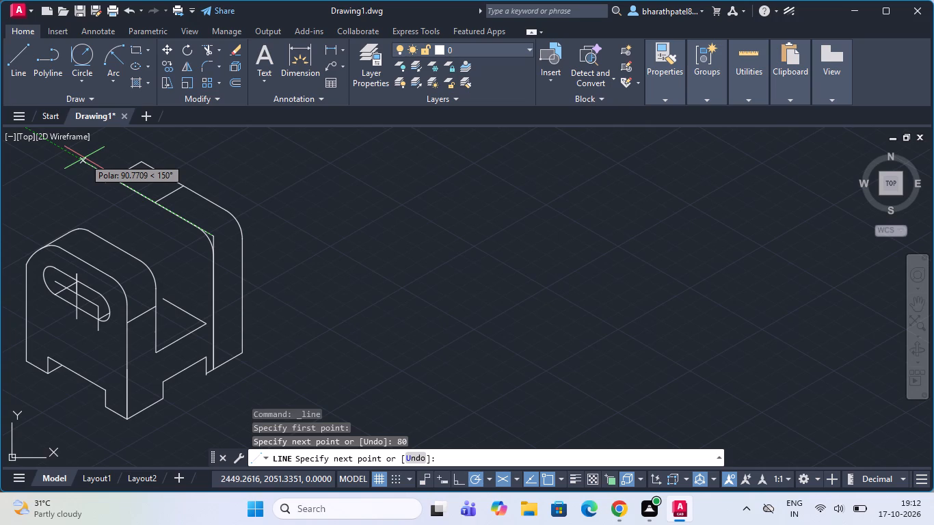
pyautogui.write('70')
pyautogui.press('Return')
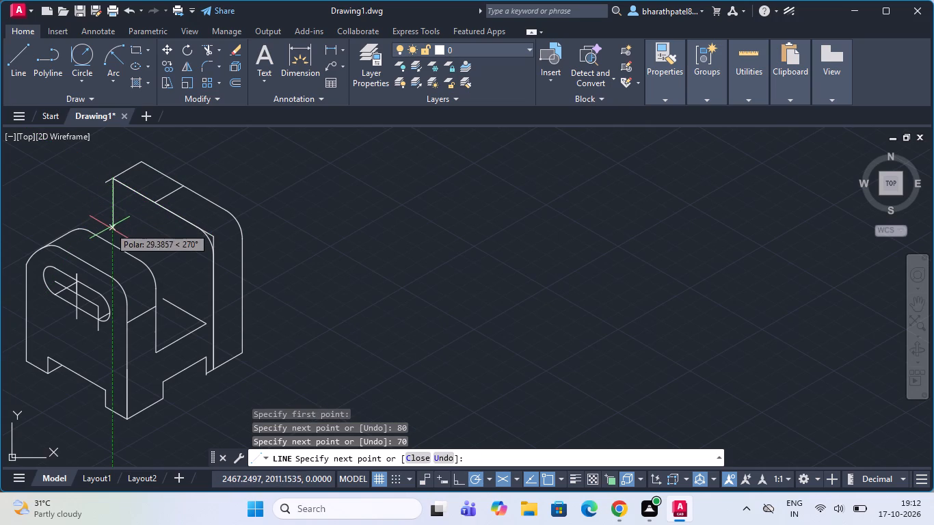
pyautogui.click(109, 228)
pyautogui.press('Escape')
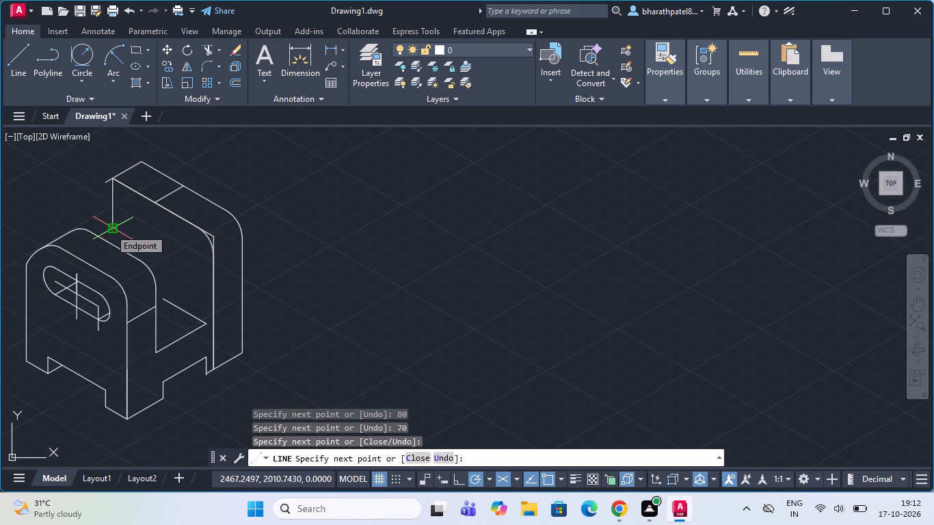
# Trim the short edge stub that overhangs the rear upright's sharp front top corner.
pyautogui.scroll(4, 106, 178)
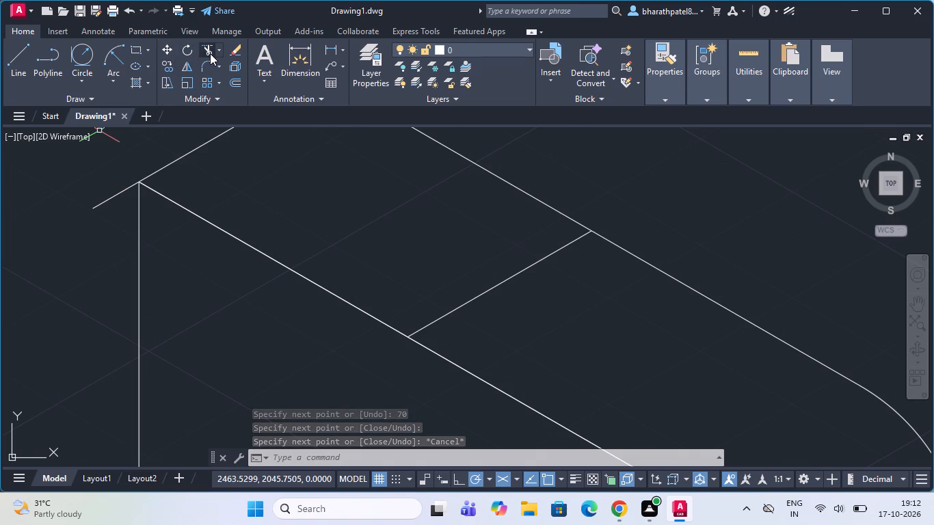
pyautogui.click(210, 53)
pyautogui.click(114, 168)
pyautogui.click(111, 214)
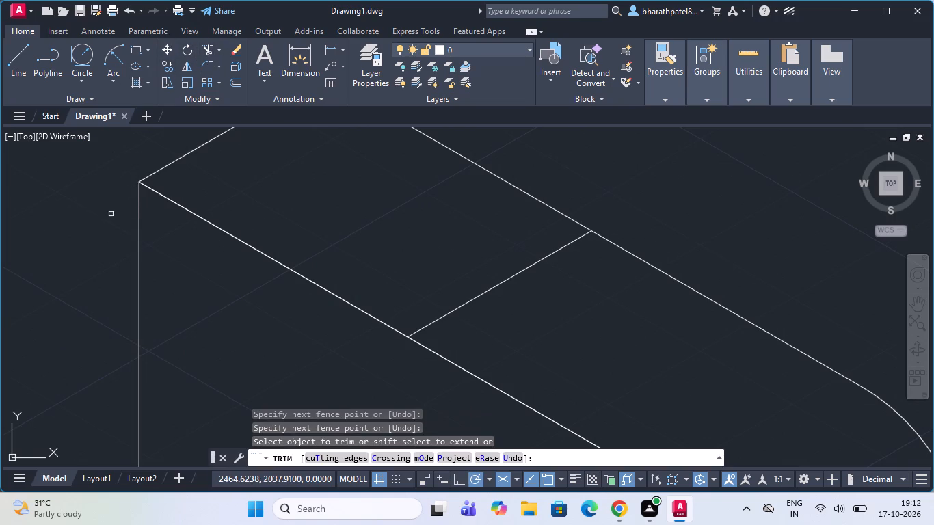
pyautogui.scroll(-3, 111, 214)
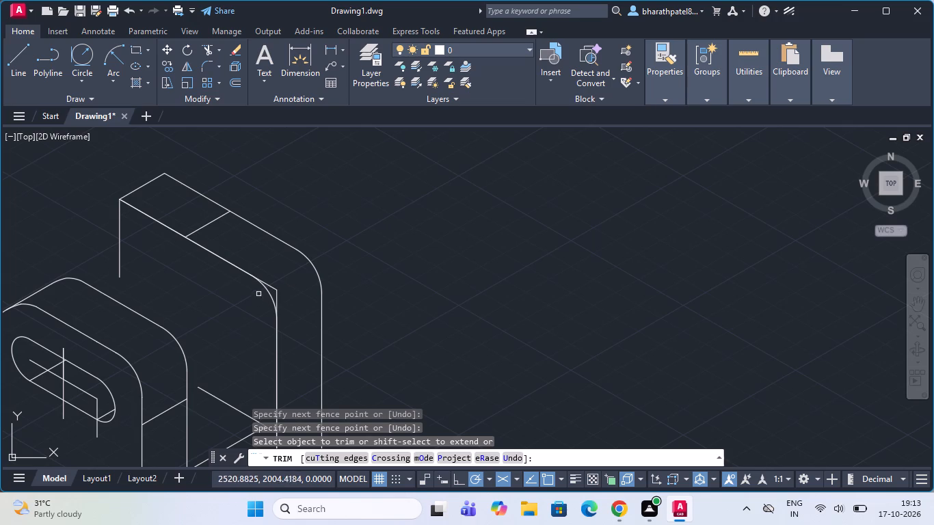
# Trim away the leftover corner arc beneath the sharp front top corner of the rear upright.
pyautogui.click(269, 293)
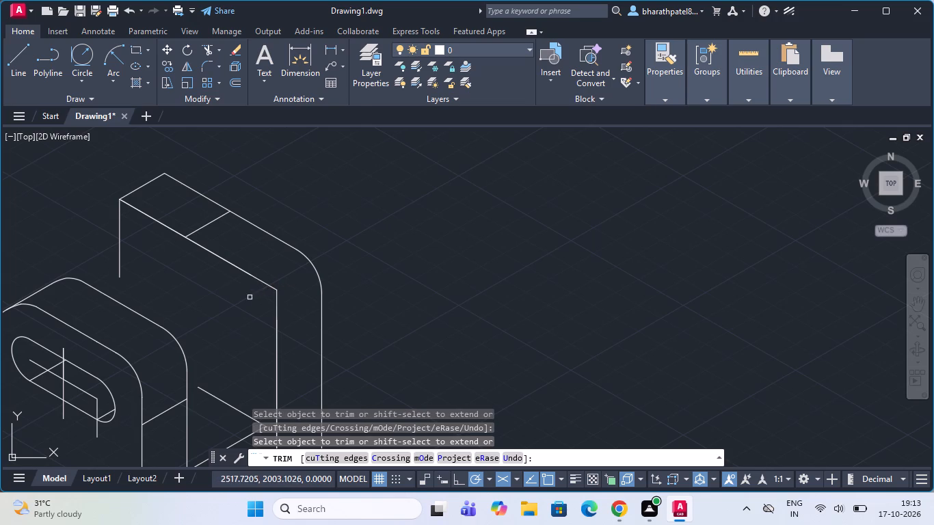
pyautogui.scroll(-1, 250, 297)
pyautogui.press('Escape')
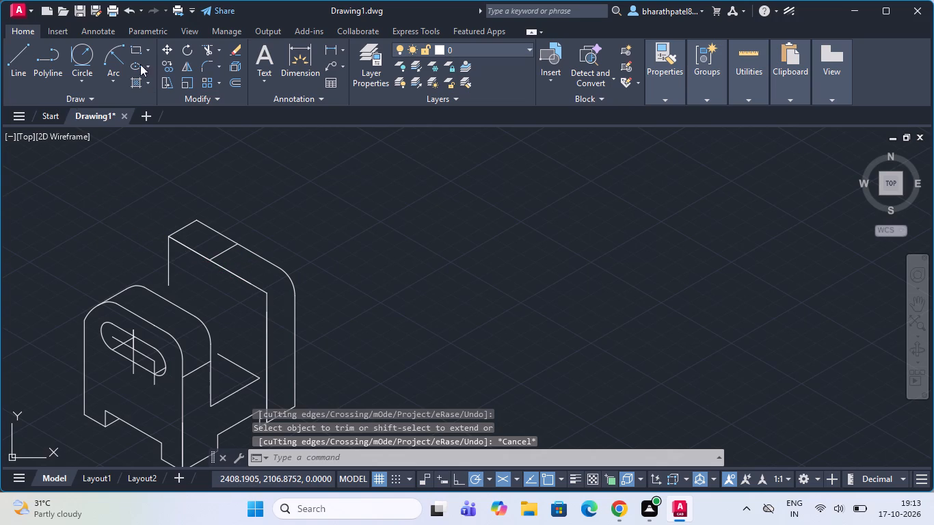
# Measure the length of the rear upright's front top edge with an aligned dimension, without placing it.
pyautogui.click(328, 49)
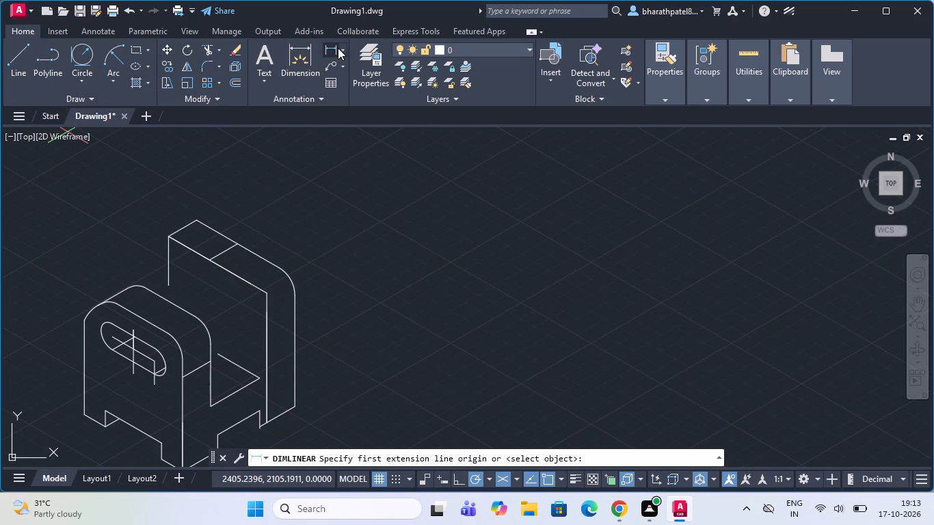
pyautogui.click(343, 50)
pyautogui.click(331, 92)
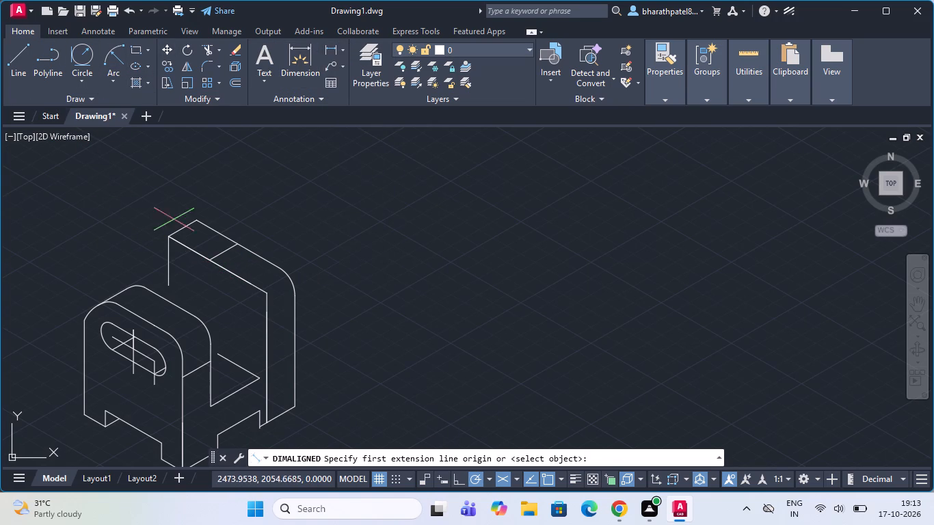
pyautogui.click(169, 235)
pyautogui.click(265, 293)
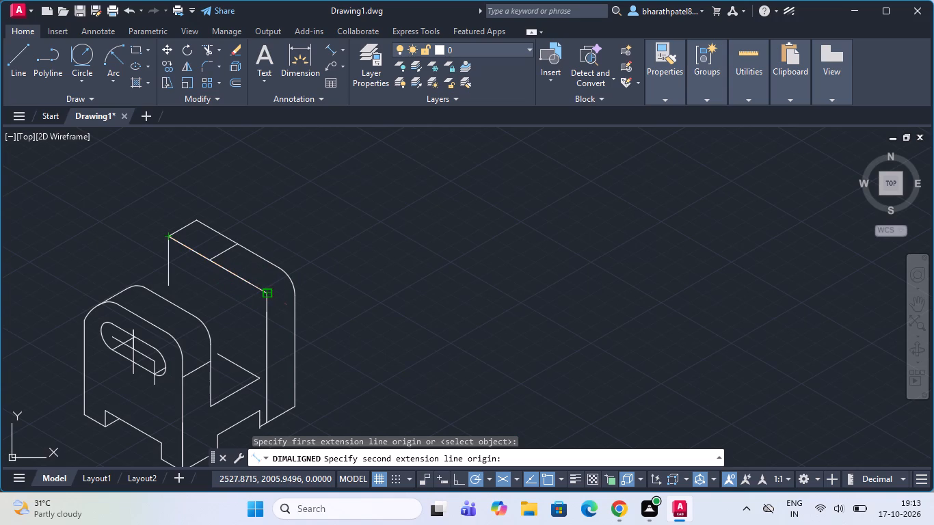
pyautogui.scroll(2, 244, 310)
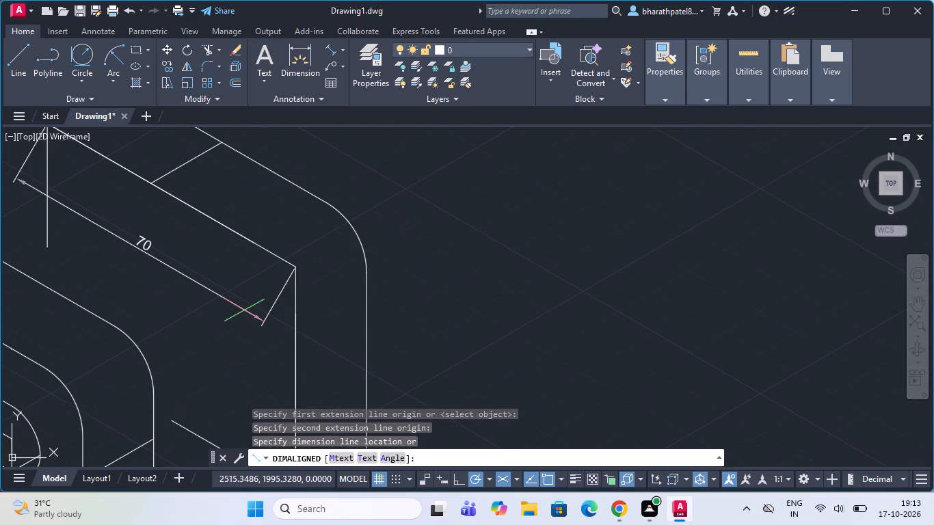
pyautogui.press('Escape')
# Delete the short construction line joining the front and back top edges of the rear upright.
pyautogui.scroll(-2, 244, 308)
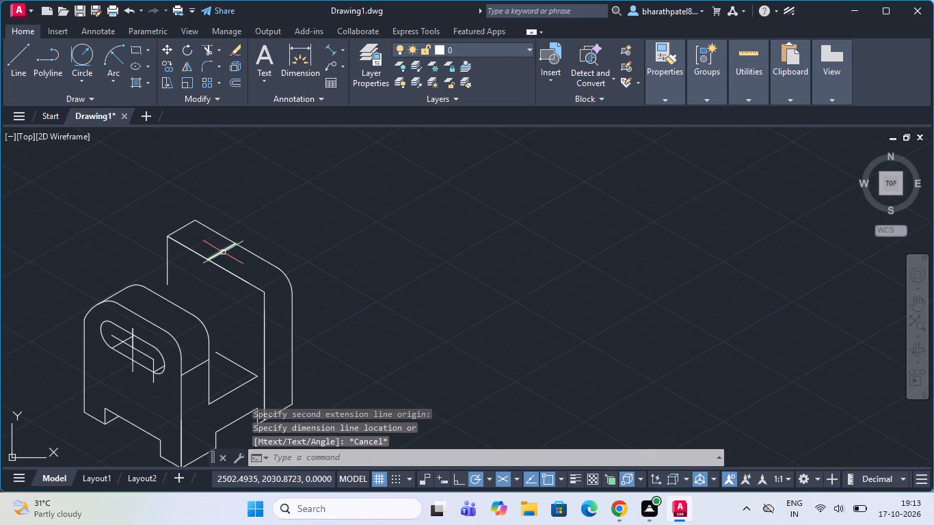
pyautogui.click(223, 252)
pyautogui.press('Delete')
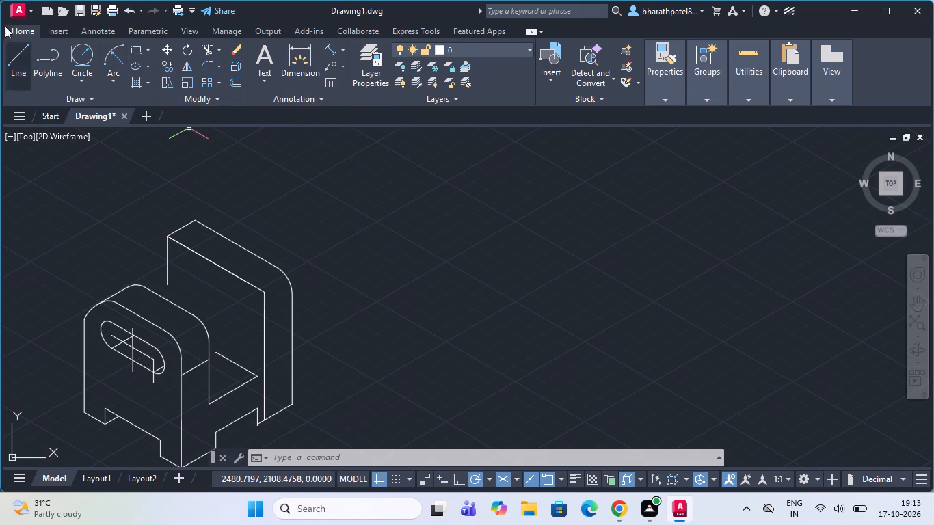
# Draw a 22-unit vertical line straight down from the midpoint of the rear upright's front top edge.
pyautogui.moveTo(12, 52); pyautogui.dragTo(30, 72)
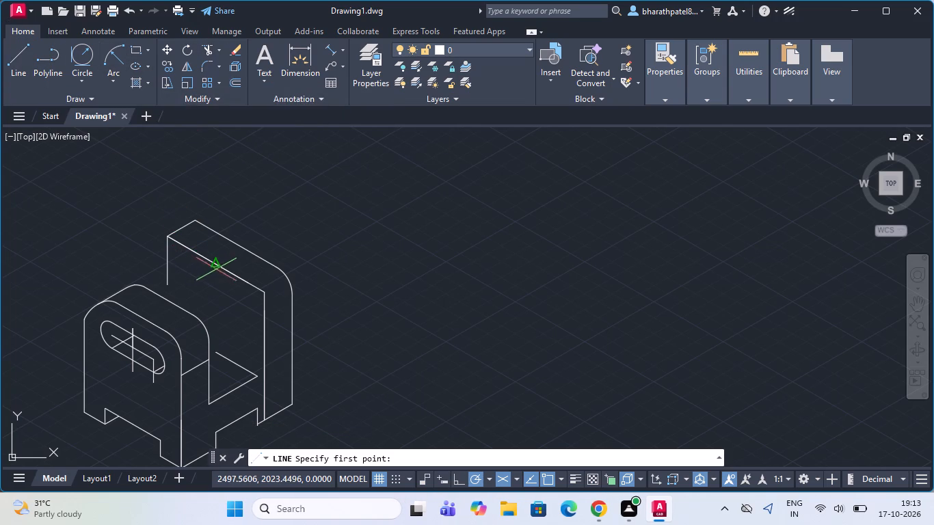
pyautogui.click(213, 266)
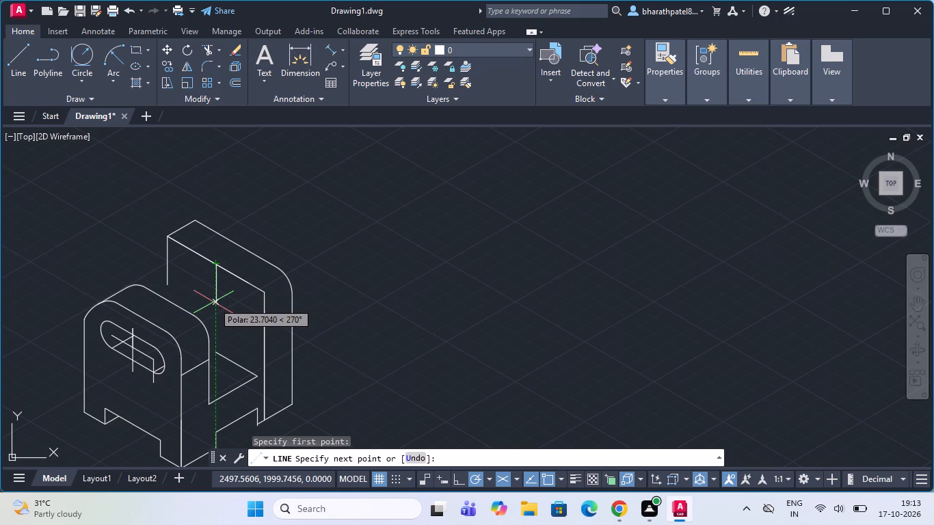
pyautogui.write('22')
pyautogui.press('Return')
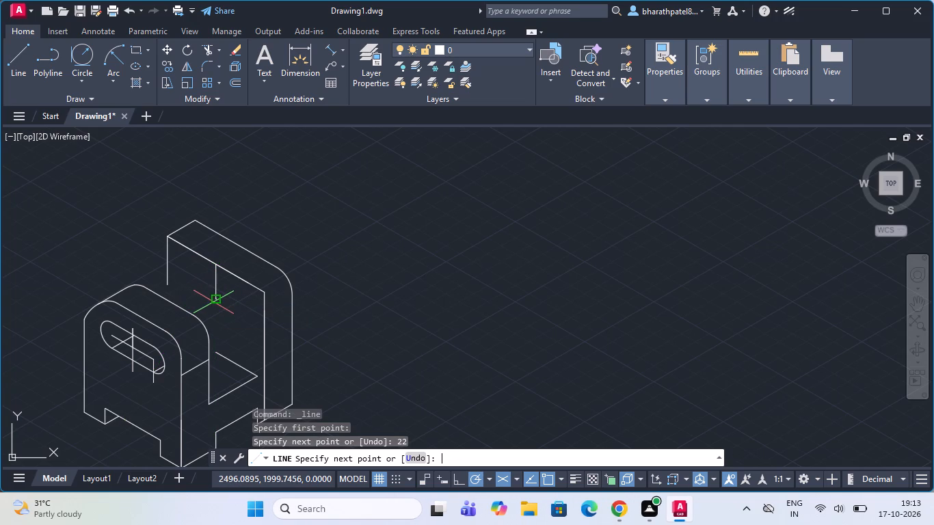
pyautogui.press('Escape')
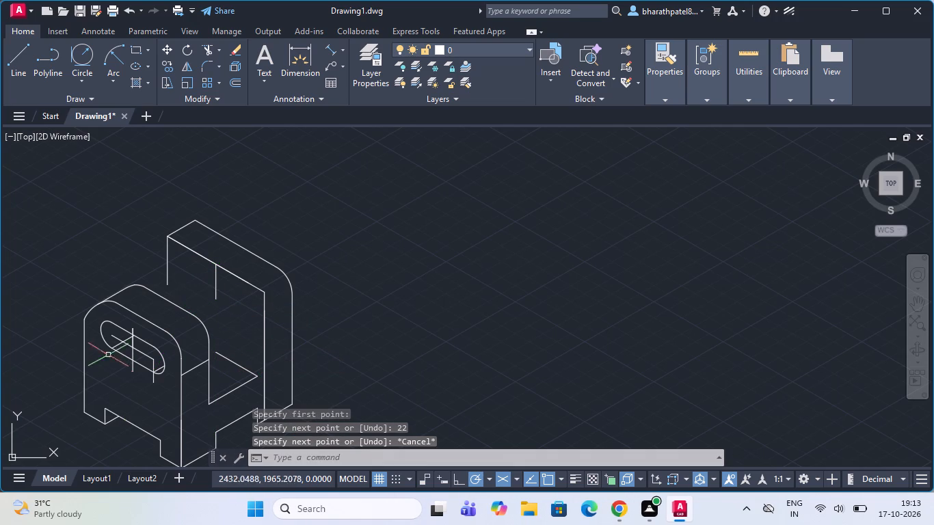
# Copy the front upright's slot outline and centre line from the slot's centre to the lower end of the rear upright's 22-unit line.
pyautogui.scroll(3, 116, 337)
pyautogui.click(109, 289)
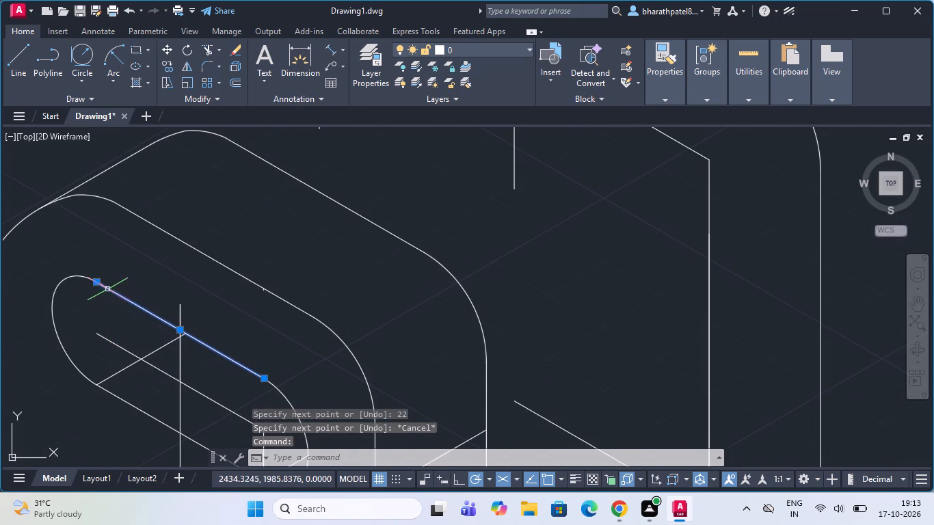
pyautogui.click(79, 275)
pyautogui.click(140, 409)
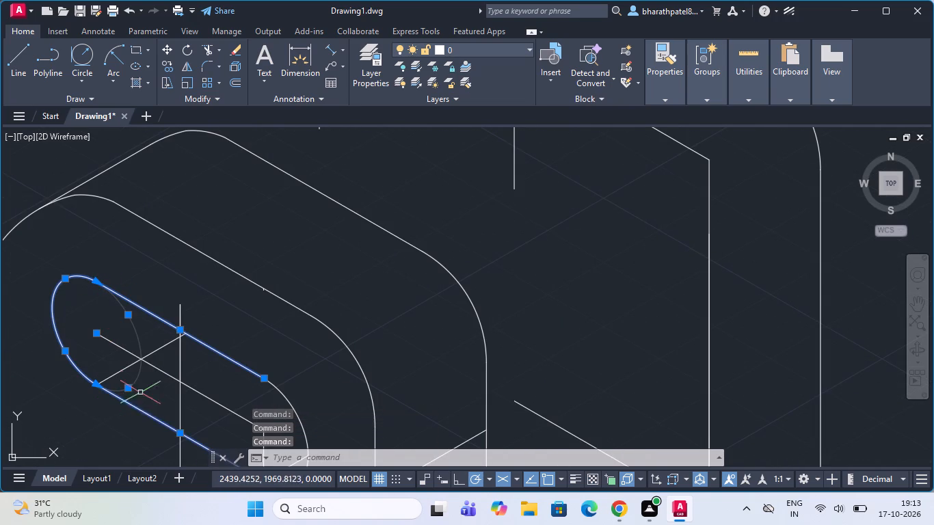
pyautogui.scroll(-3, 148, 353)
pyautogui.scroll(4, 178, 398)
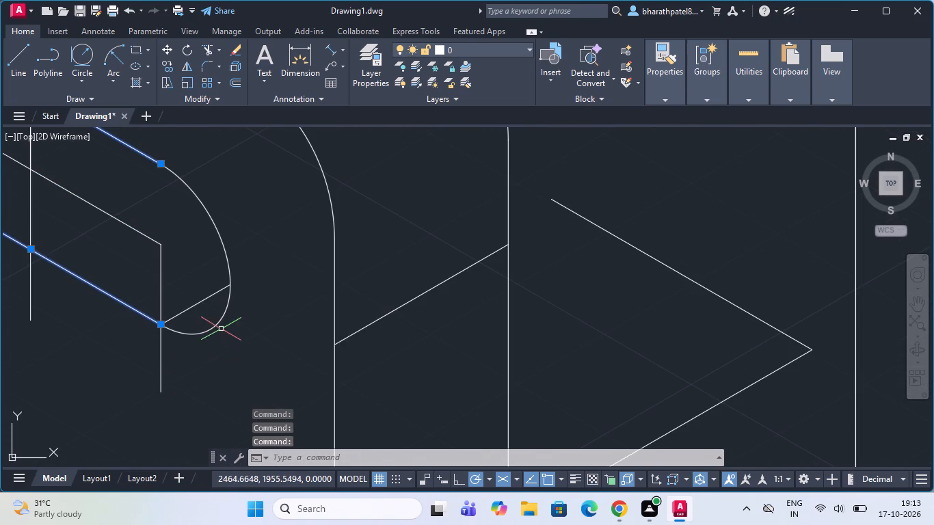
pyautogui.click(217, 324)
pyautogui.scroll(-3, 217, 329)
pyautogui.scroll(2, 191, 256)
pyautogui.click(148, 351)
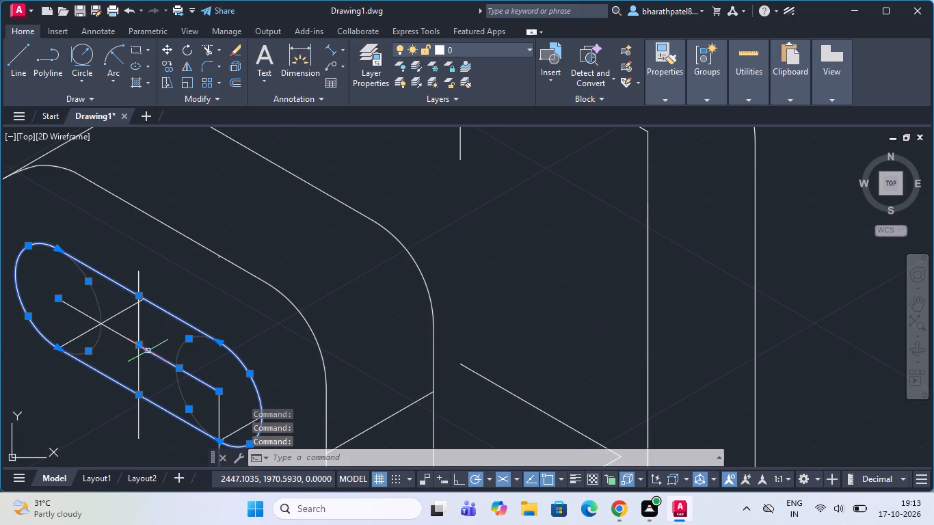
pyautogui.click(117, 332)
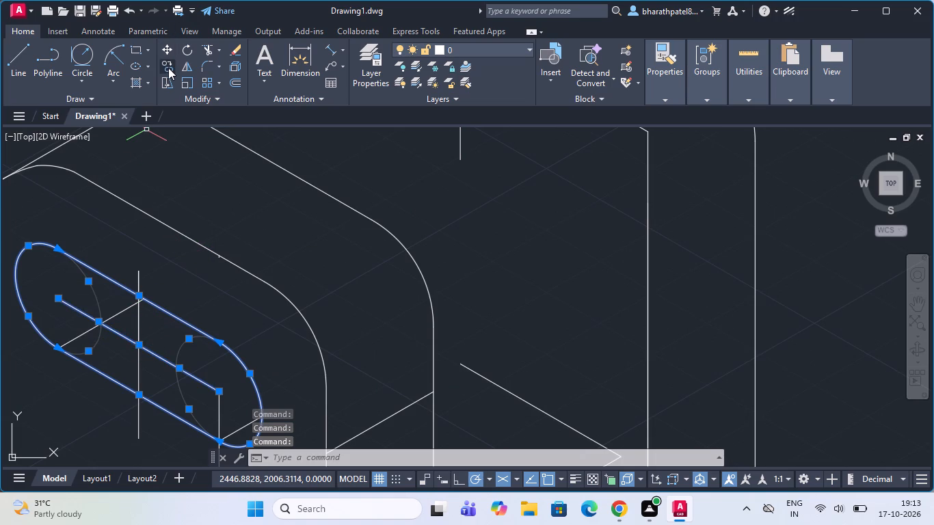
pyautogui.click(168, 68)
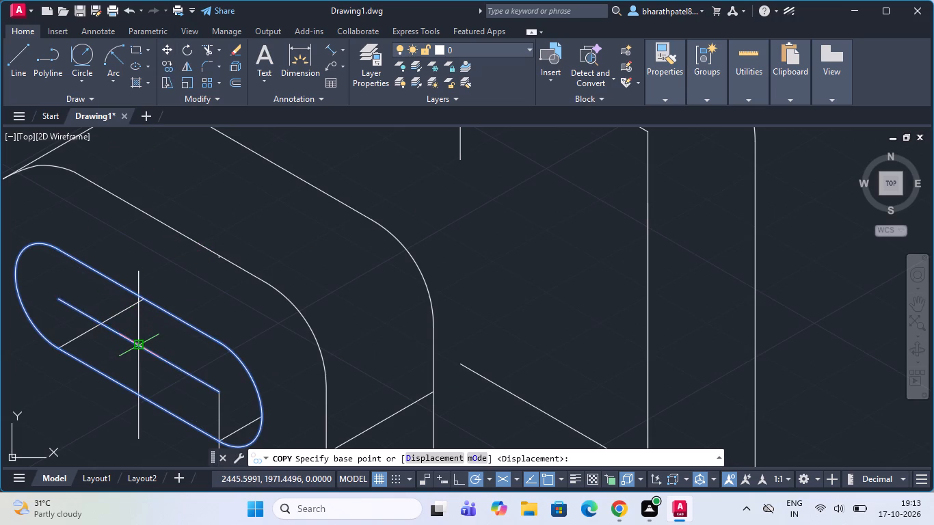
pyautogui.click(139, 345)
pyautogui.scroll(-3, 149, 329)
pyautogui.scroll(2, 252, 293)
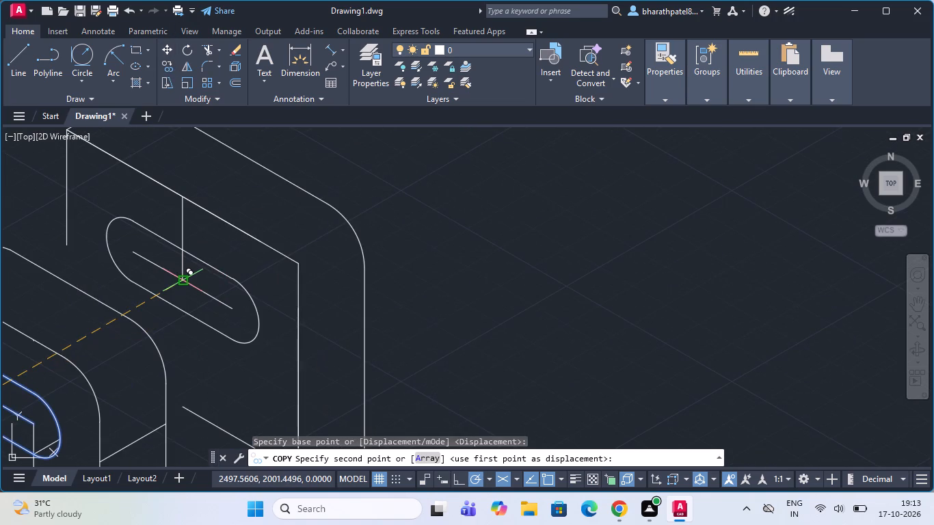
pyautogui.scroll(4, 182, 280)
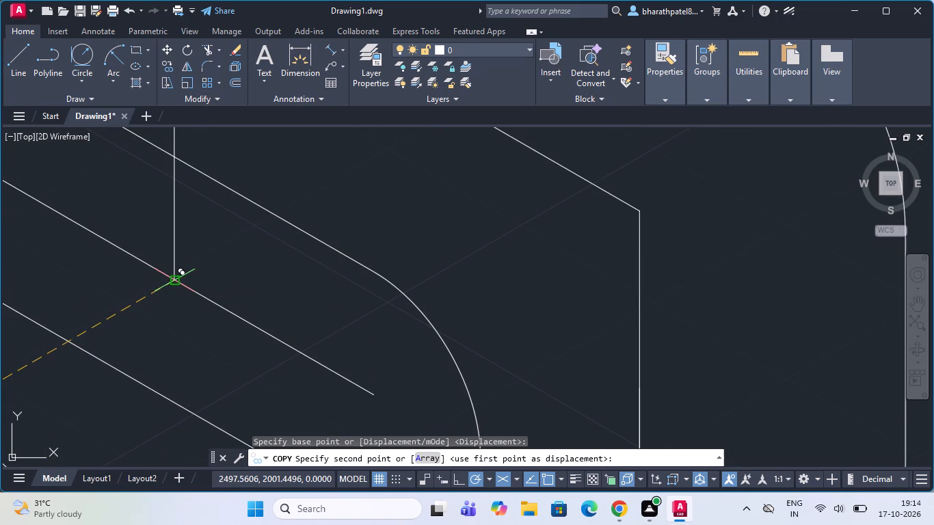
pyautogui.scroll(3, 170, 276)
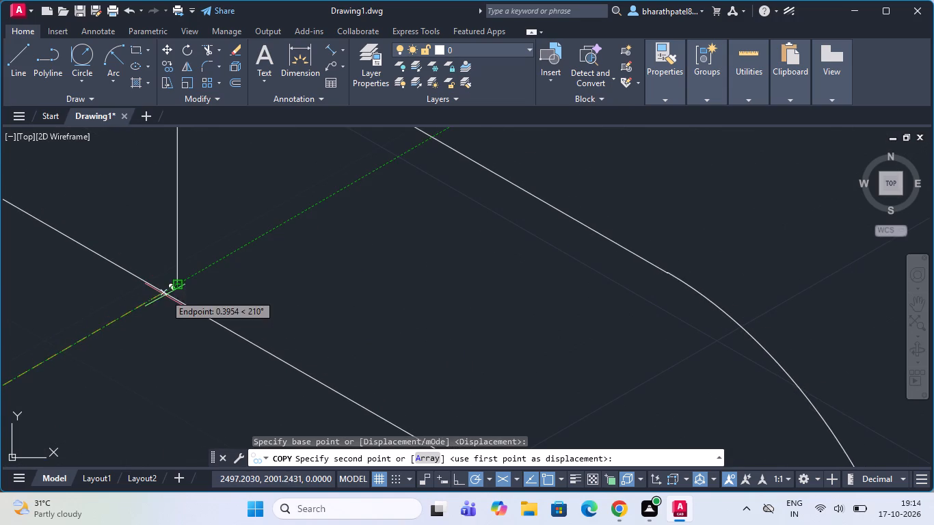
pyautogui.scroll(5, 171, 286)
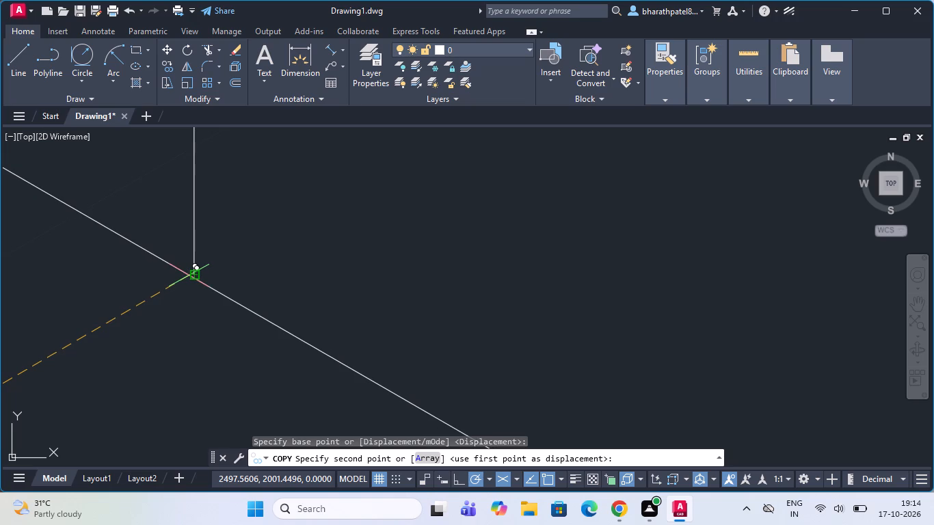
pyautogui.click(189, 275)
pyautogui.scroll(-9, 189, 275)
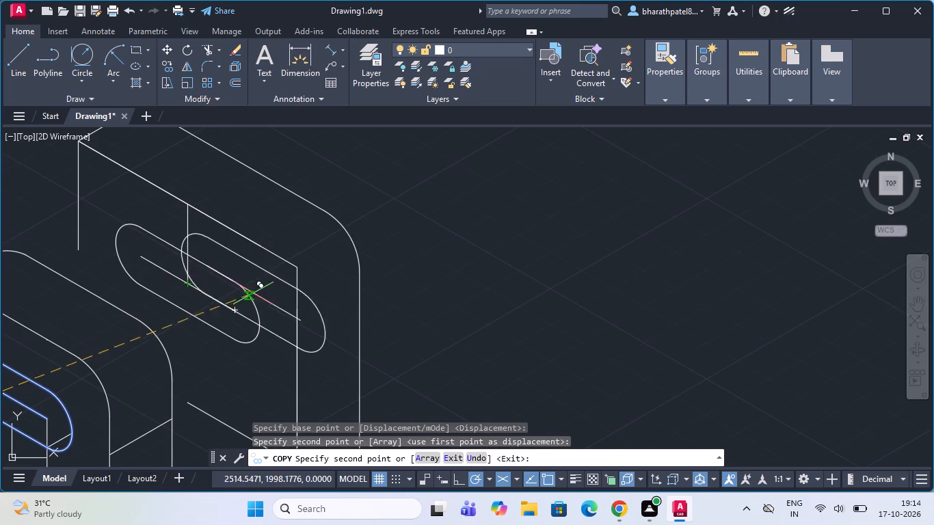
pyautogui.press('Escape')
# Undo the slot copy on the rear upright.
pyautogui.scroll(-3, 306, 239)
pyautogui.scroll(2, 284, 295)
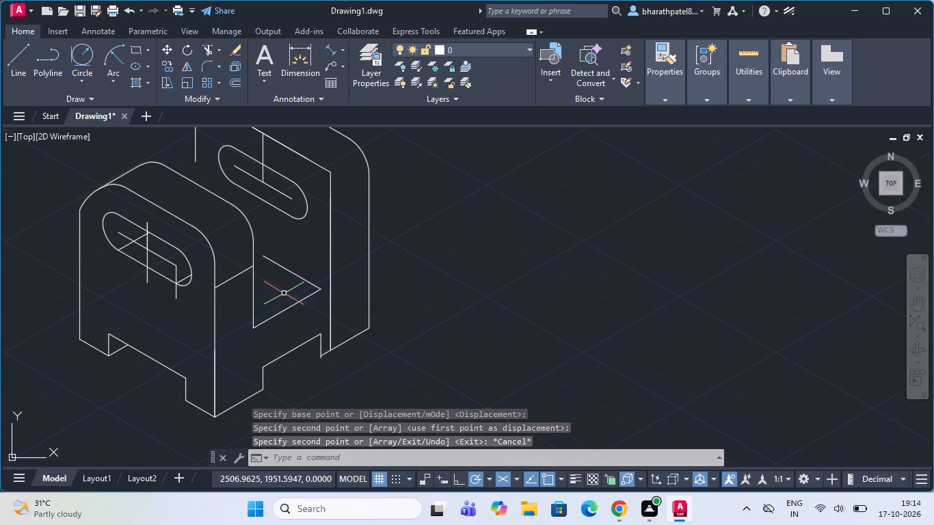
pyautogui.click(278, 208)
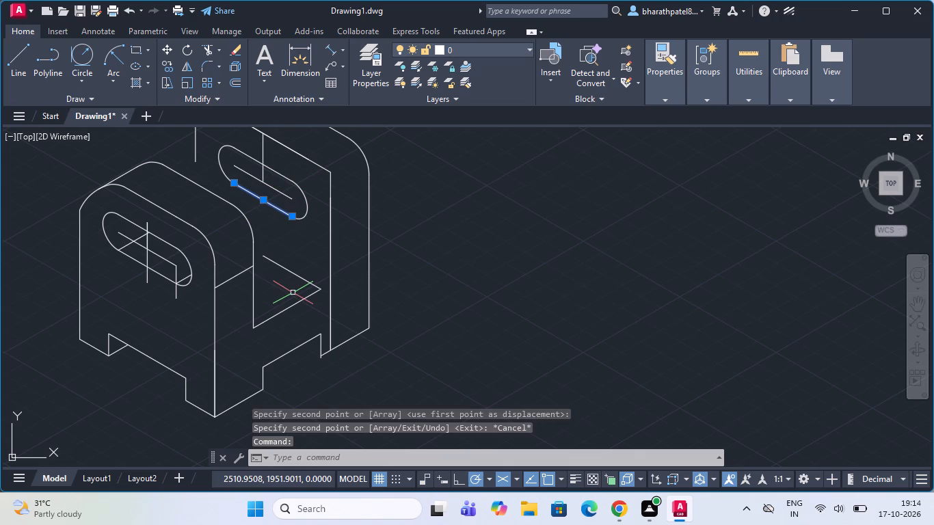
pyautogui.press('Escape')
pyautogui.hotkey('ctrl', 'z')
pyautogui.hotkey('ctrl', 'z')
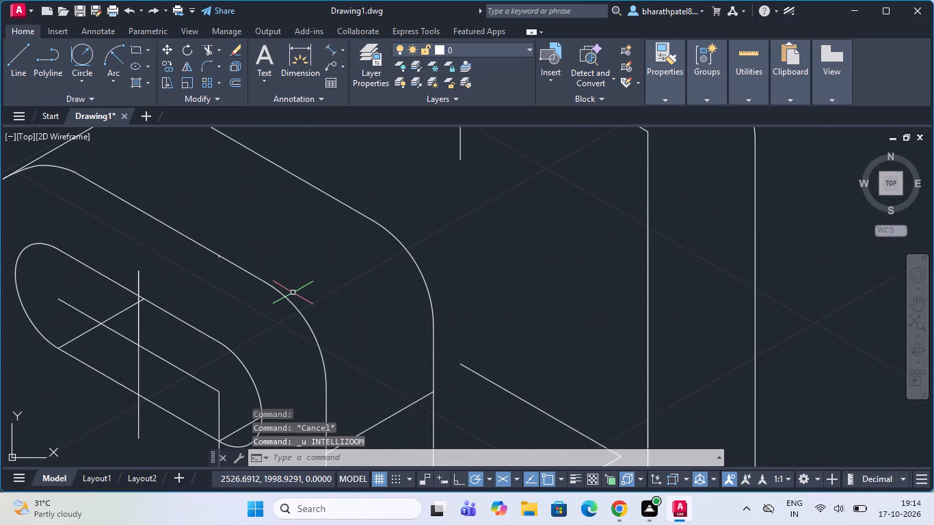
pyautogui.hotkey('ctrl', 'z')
# Copy the front upright's slot outline, short depth lines and centre line from the slot's centre to the lower end of the rear upright's 22-unit line.
pyautogui.scroll(2, 130, 351)
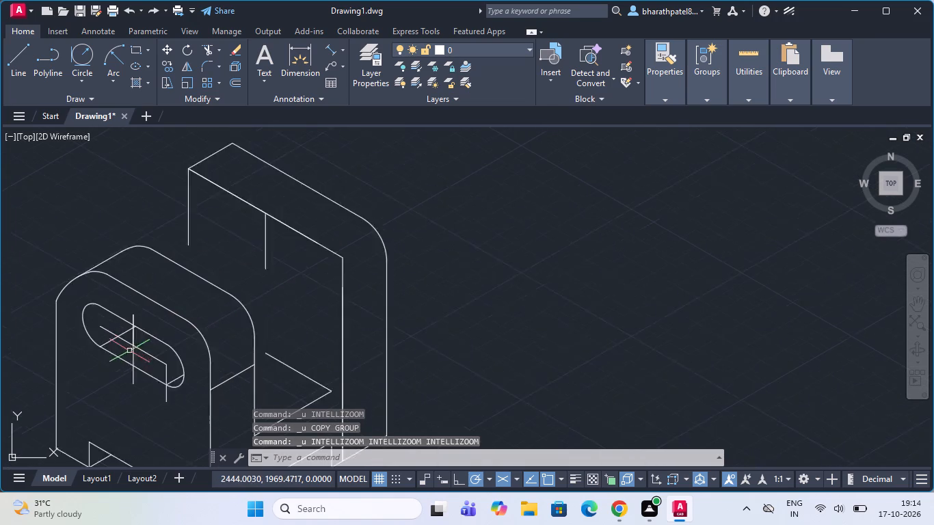
pyautogui.click(79, 342)
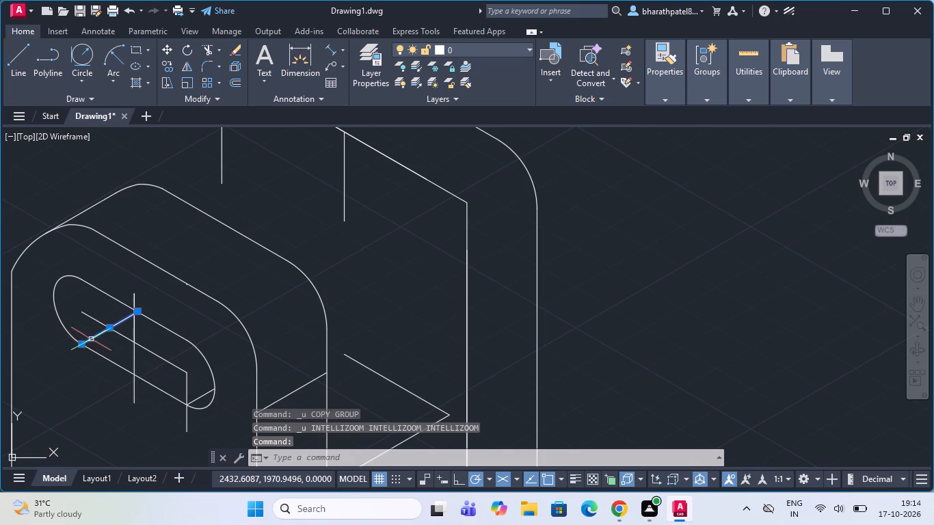
pyautogui.click(98, 288)
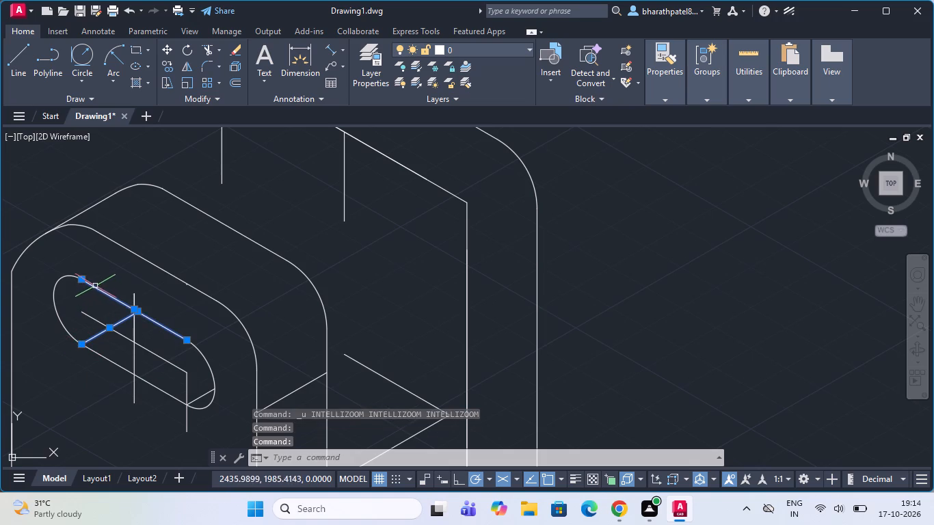
pyautogui.click(72, 276)
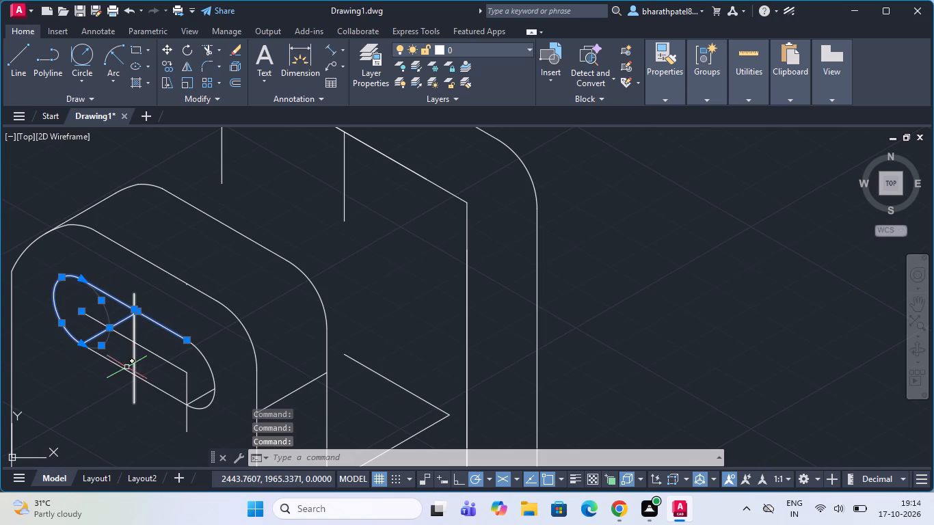
pyautogui.click(122, 367)
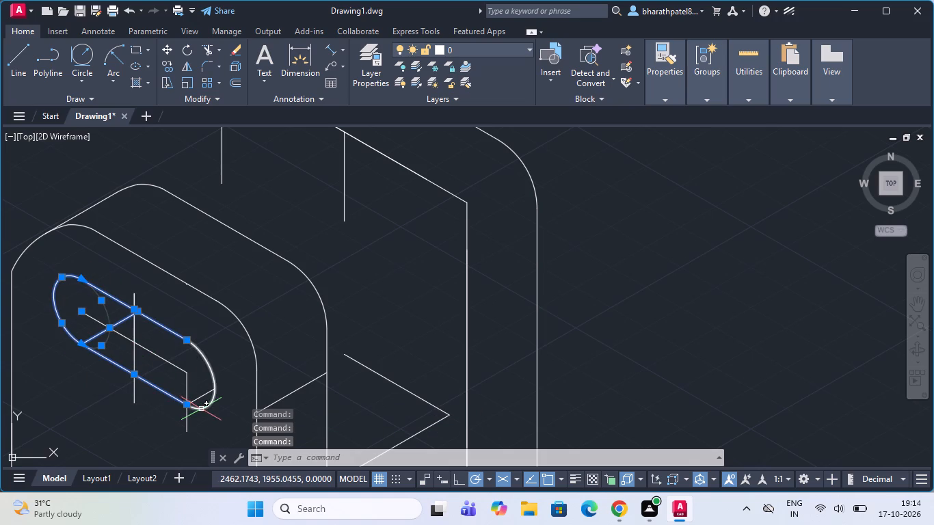
pyautogui.click(202, 409)
pyautogui.click(200, 398)
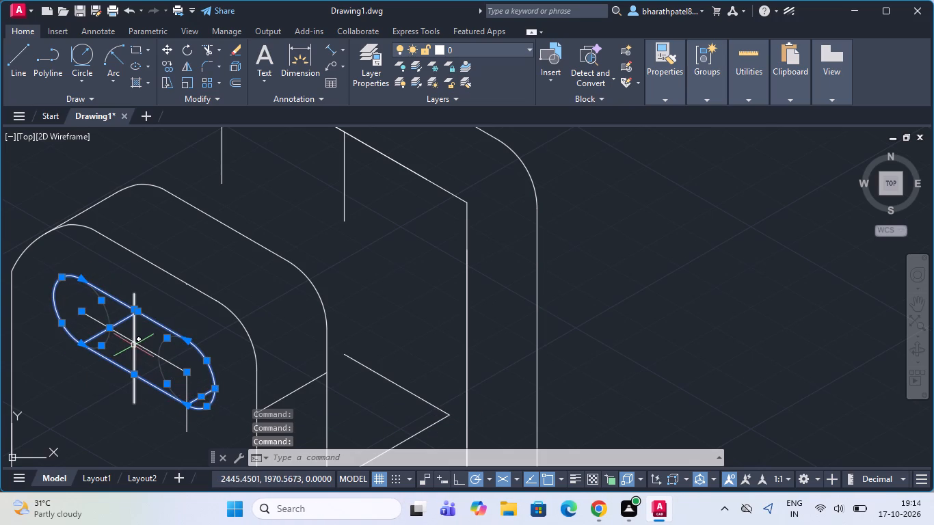
pyautogui.click(149, 353)
pyautogui.click(123, 336)
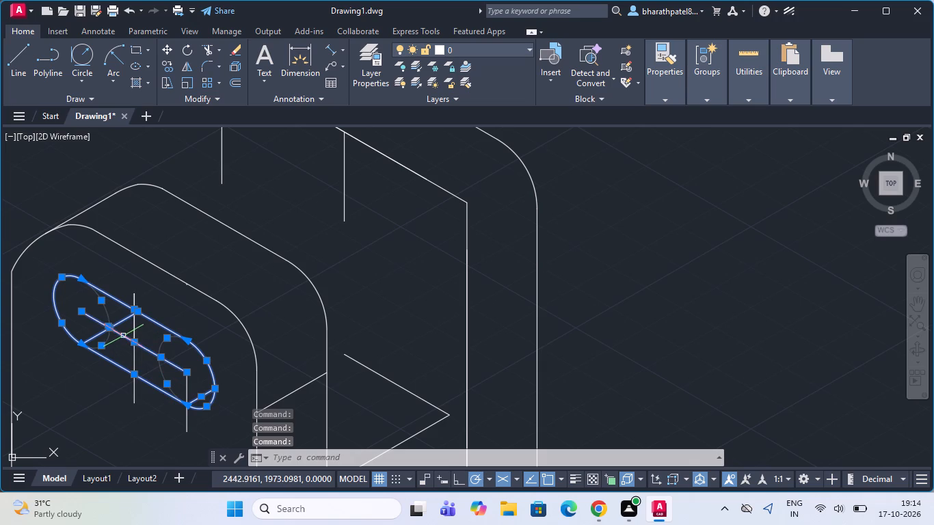
pyautogui.click(164, 61)
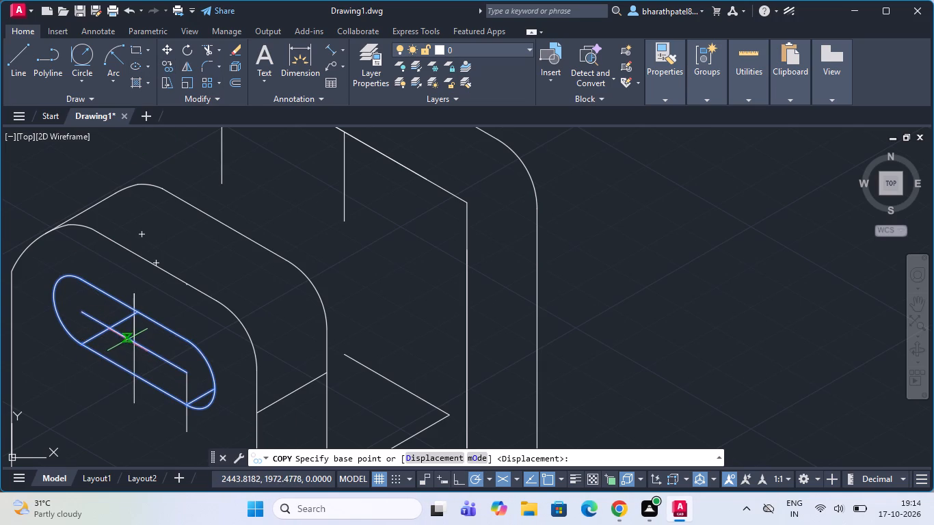
pyautogui.click(133, 338)
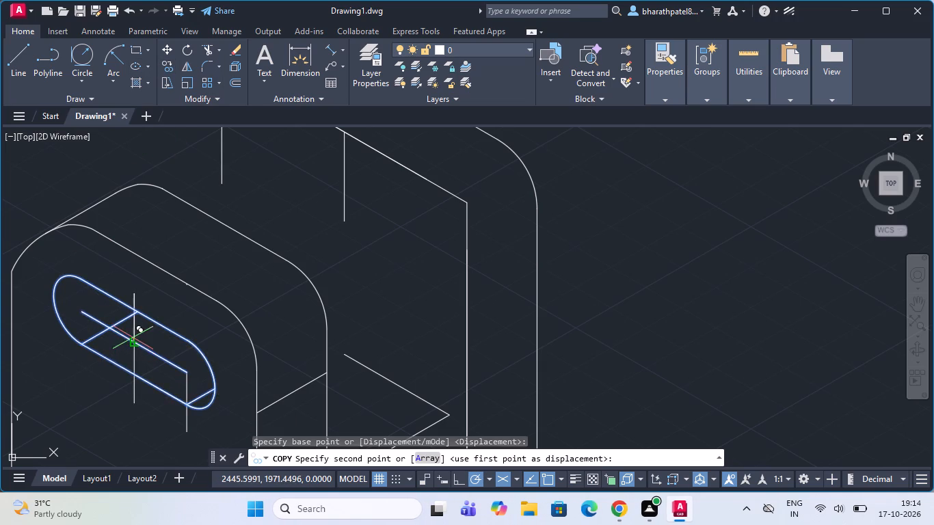
pyautogui.scroll(-2, 284, 252)
pyautogui.scroll(3, 328, 195)
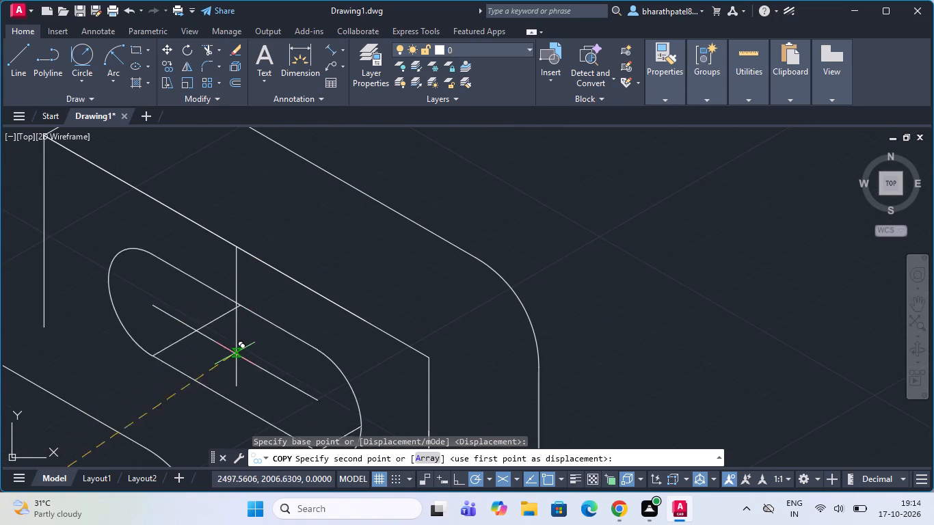
pyautogui.scroll(4, 238, 379)
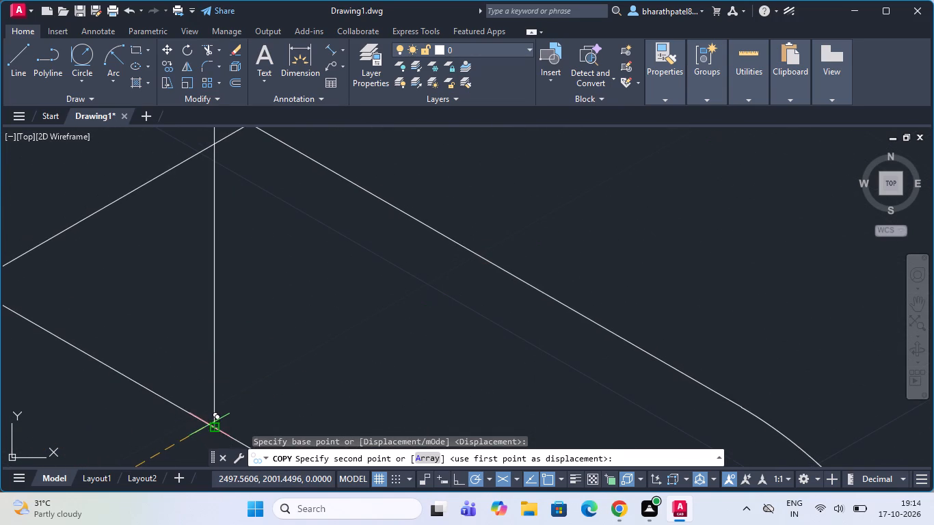
pyautogui.scroll(-2, 268, 296)
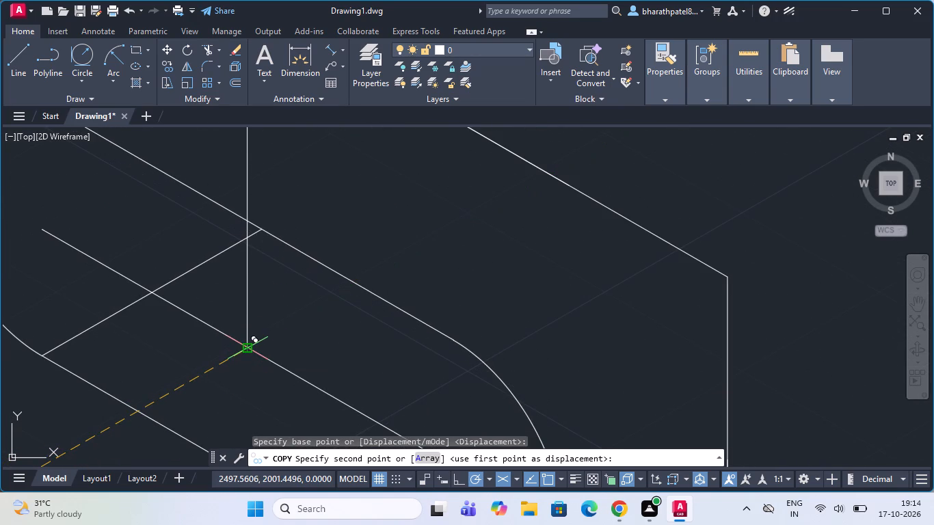
pyautogui.click(245, 348)
pyautogui.scroll(-4, 245, 342)
pyautogui.press('Escape')
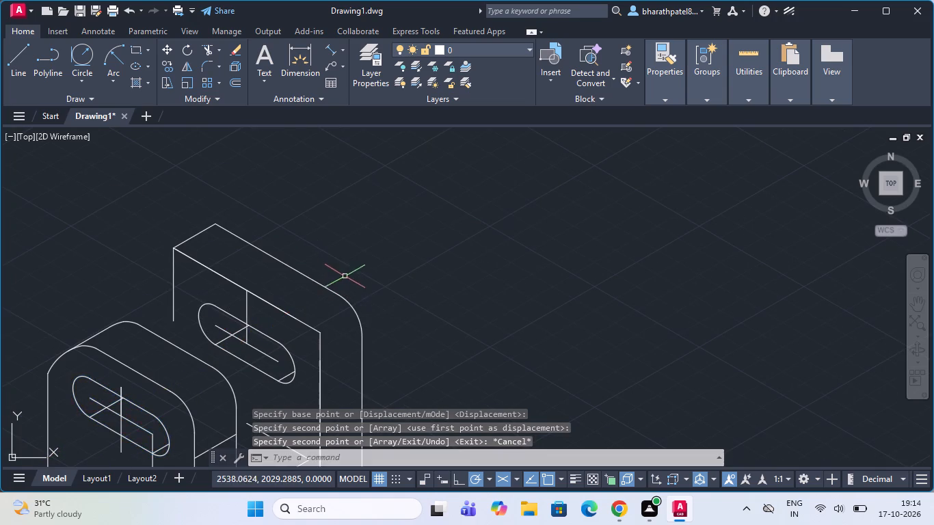
# Draw a line extending the floor's outer edge from its rear corner past the rear upright's front vertical edge.
pyautogui.scroll(-3, 264, 258)
pyautogui.scroll(2, 235, 340)
pyautogui.scroll(-1, 235, 338)
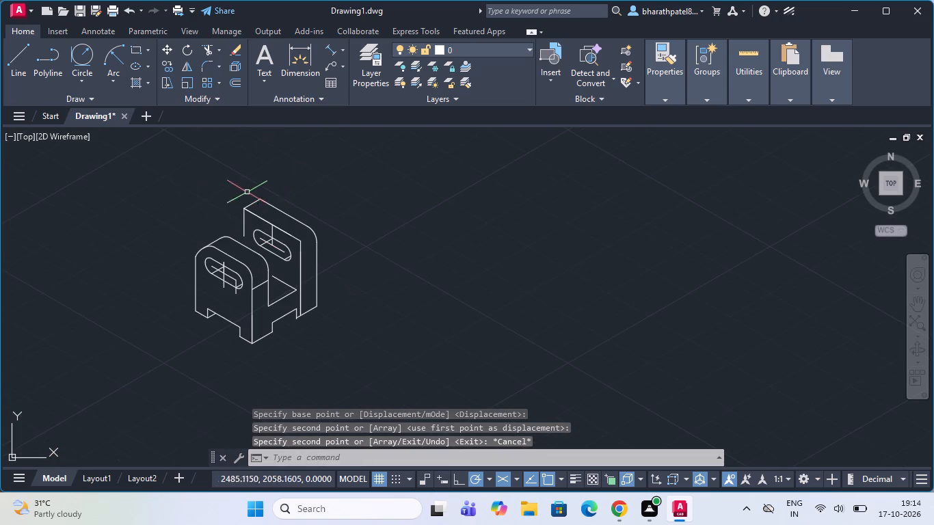
pyautogui.scroll(2, 229, 193)
pyautogui.scroll(-1, 228, 195)
pyautogui.scroll(-1, 295, 285)
pyautogui.scroll(1, 284, 342)
pyautogui.click(16, 57)
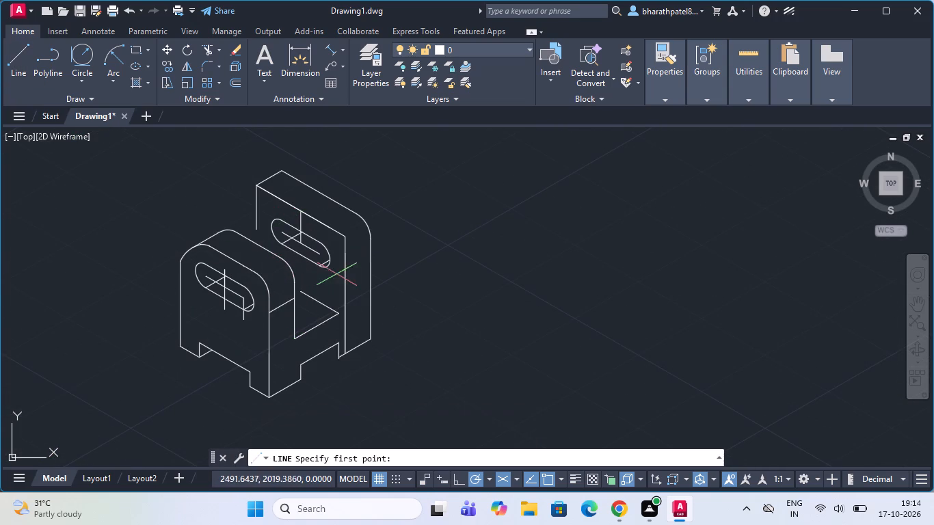
pyautogui.scroll(4, 331, 329)
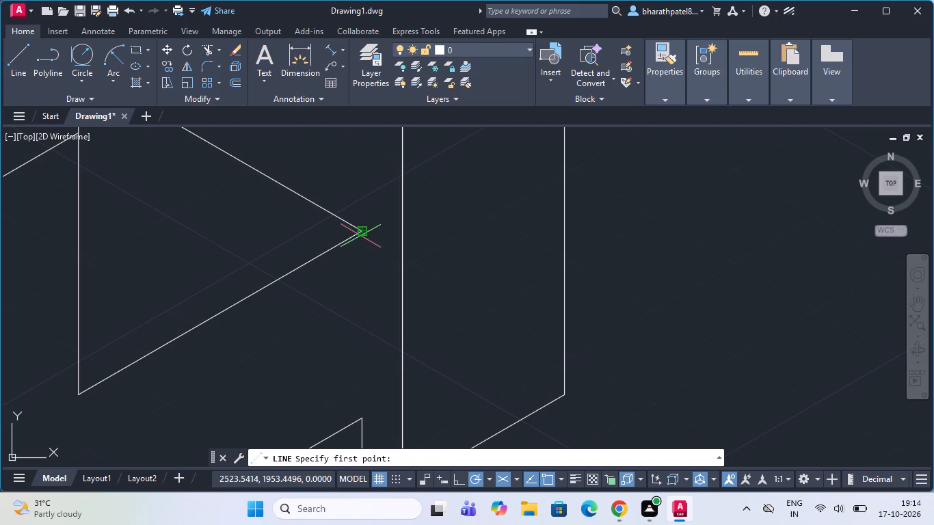
pyautogui.click(359, 231)
pyautogui.click(441, 191)
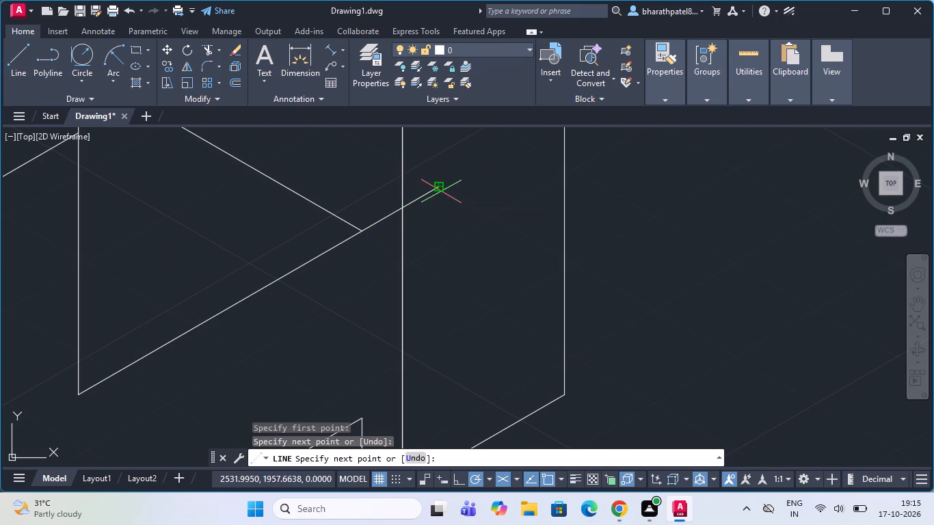
pyautogui.press('Escape')
# Trim the extension's overshoot at the rear upright's front edge and remove the old diagonal floor line.
pyautogui.moveTo(205, 43); pyautogui.dragTo(221, 78)
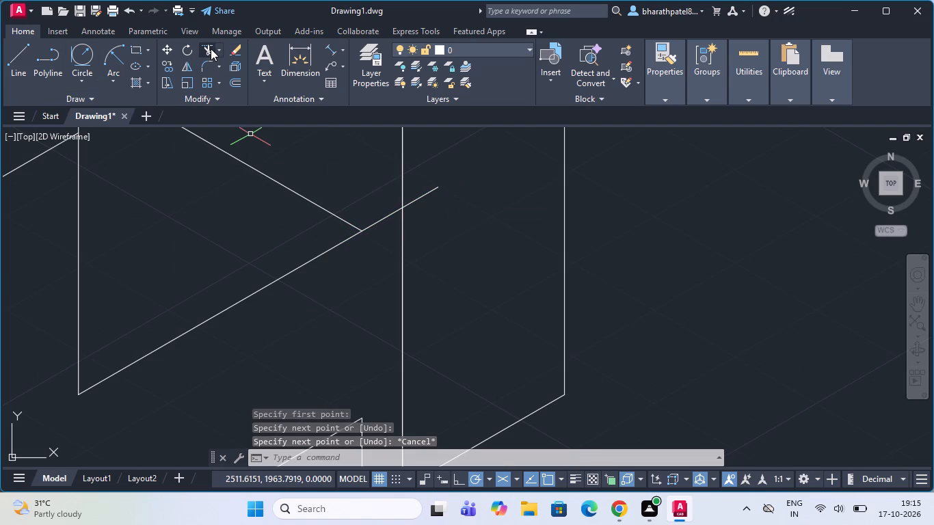
pyautogui.click(211, 49)
pyautogui.moveTo(423, 176); pyautogui.dragTo(444, 258)
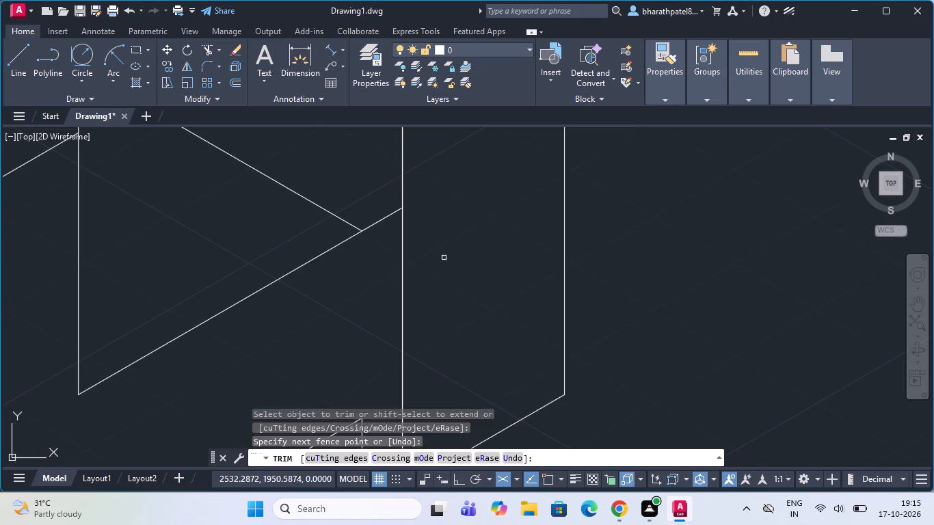
pyautogui.moveTo(364, 185); pyautogui.dragTo(304, 232)
# Draw a floor line at 150° from the extended edge's end on the rear upright to behind the front upright's rounded corner.
pyautogui.scroll(-5, 304, 232)
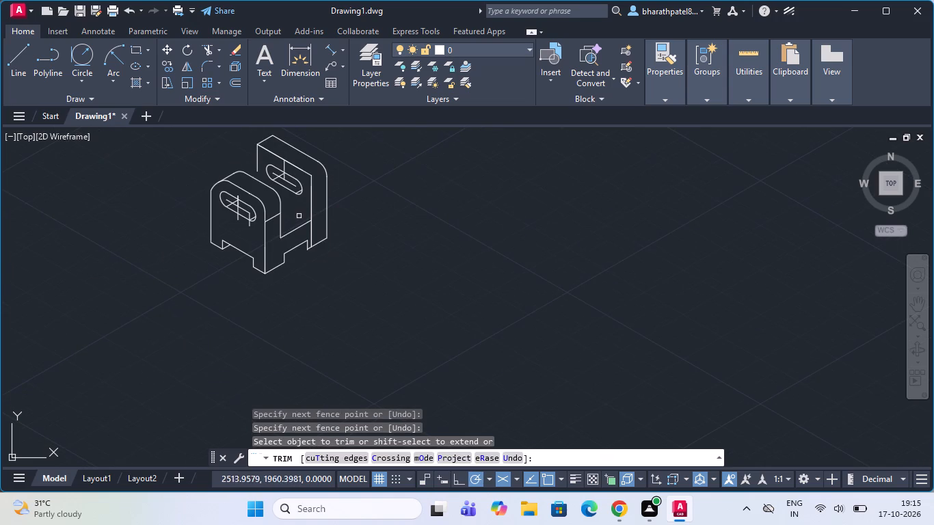
pyautogui.scroll(3, 200, 123)
pyautogui.scroll(3, 220, 175)
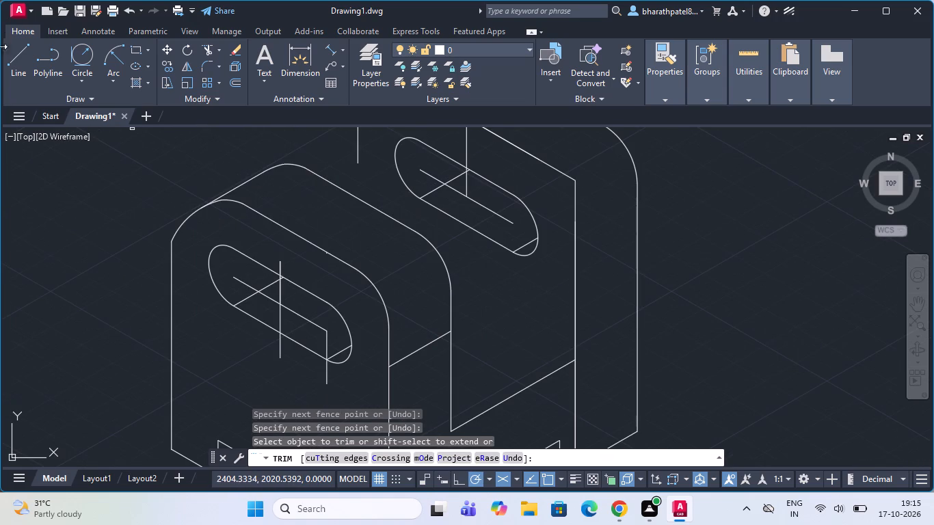
pyautogui.moveTo(14, 60); pyautogui.dragTo(25, 58)
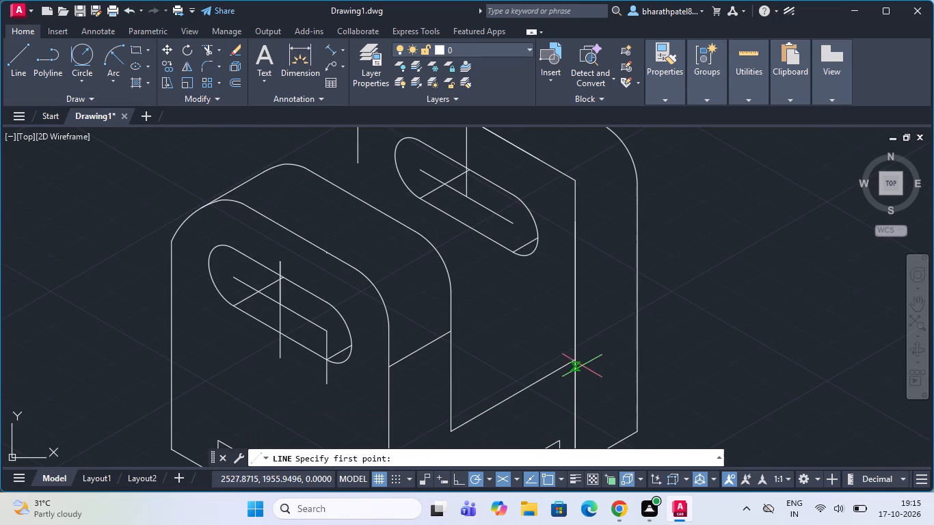
pyautogui.click(578, 356)
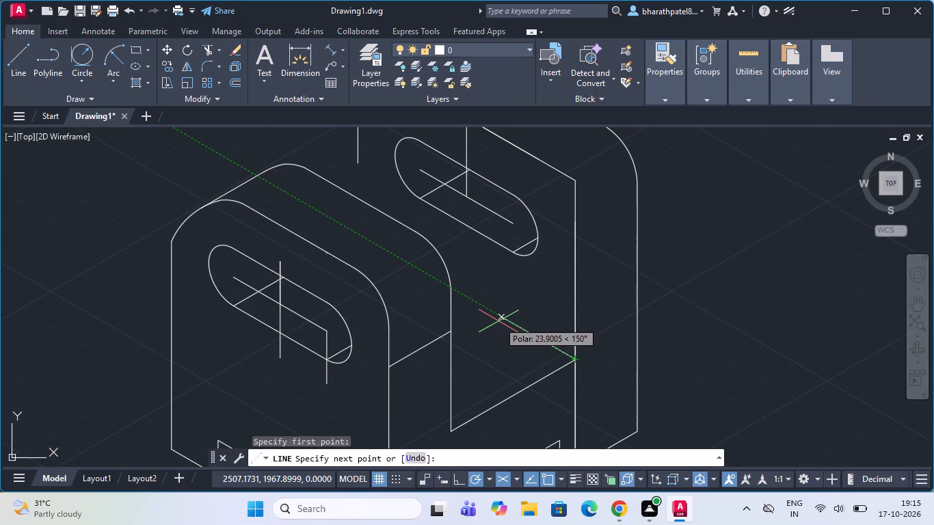
pyautogui.click(425, 278)
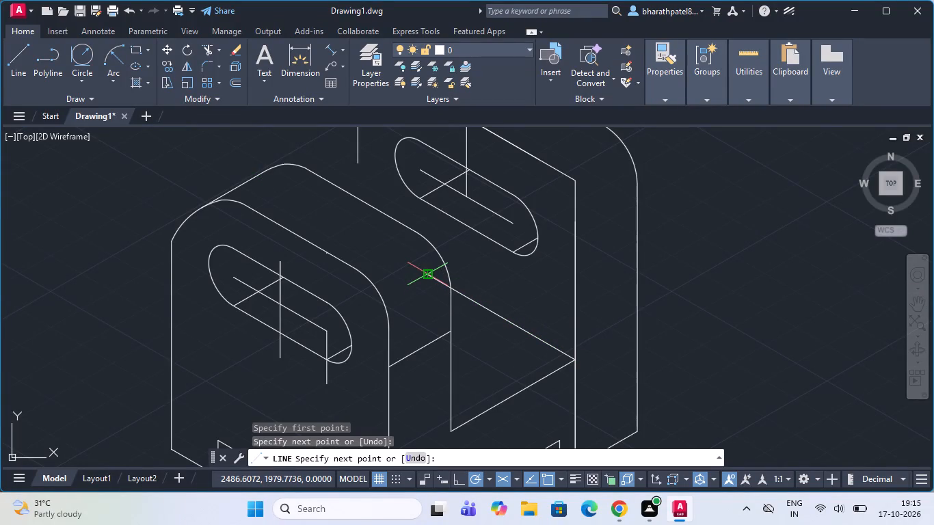
pyautogui.press('Escape')
# Trim the part of the new floor line that lies behind the front upright's back edge.
pyautogui.scroll(-2, 425, 277)
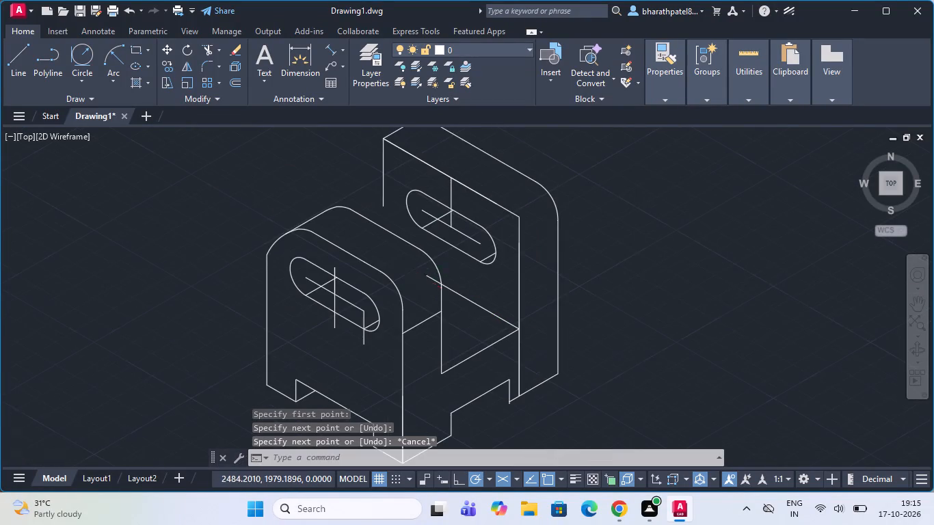
pyautogui.click(206, 49)
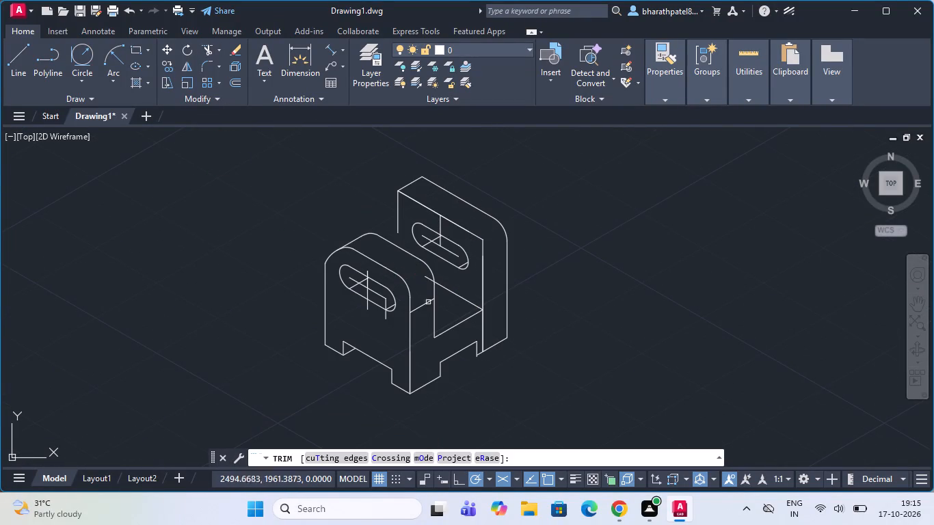
pyautogui.scroll(3, 421, 299)
pyautogui.moveTo(442, 216); pyautogui.dragTo(440, 250)
pyautogui.scroll(-3, 436, 250)
pyautogui.scroll(-1, 384, 299)
pyautogui.scroll(2, 533, 292)
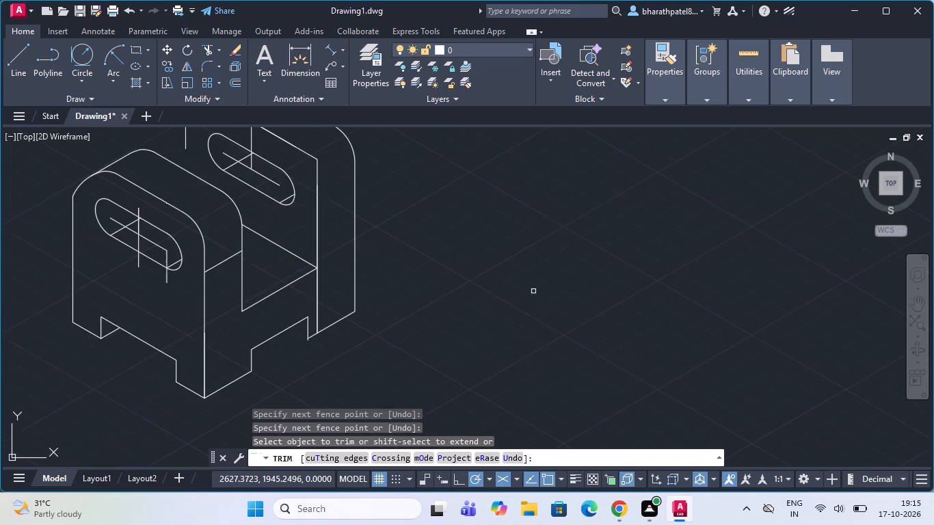
pyautogui.scroll(-1, 533, 291)
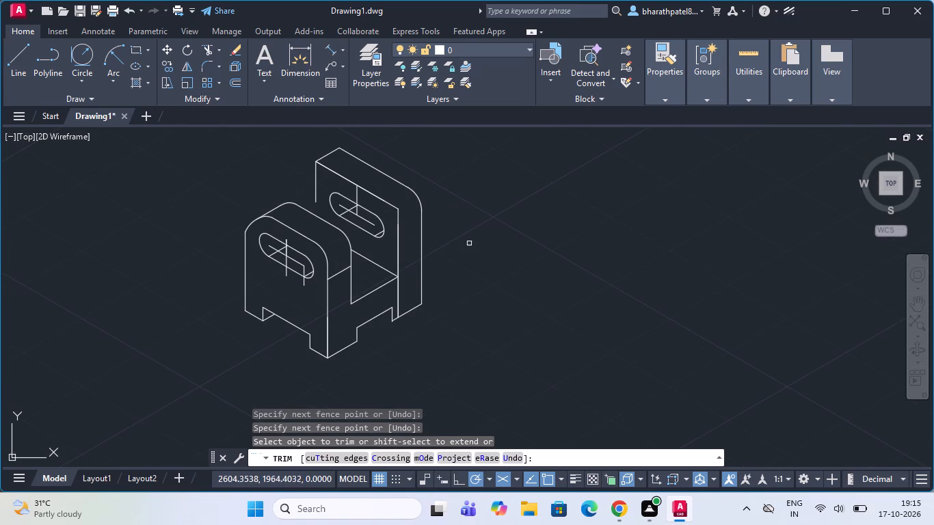
# Remove the rear slot's centre line and the 22-unit vertical construction line with Trim, keeping the slot outline.
pyautogui.scroll(3, 357, 214)
pyautogui.click(322, 206)
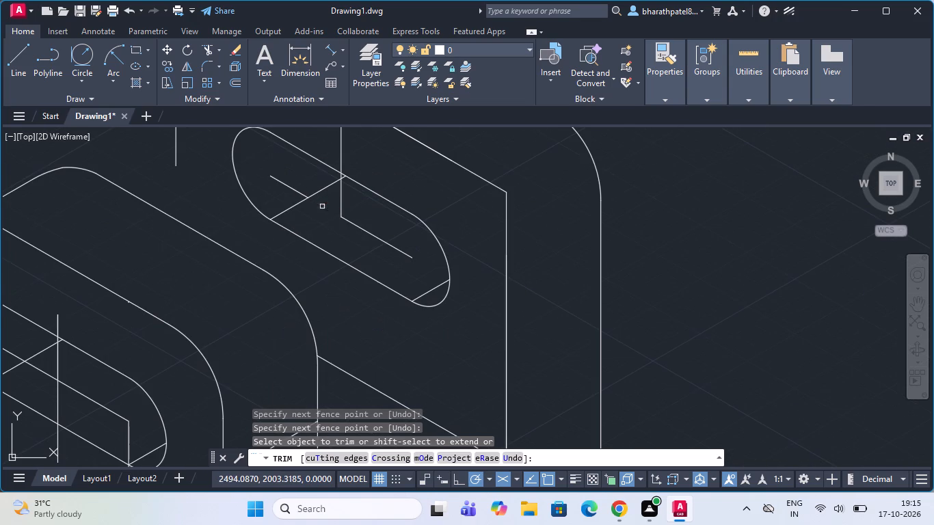
pyautogui.click(290, 187)
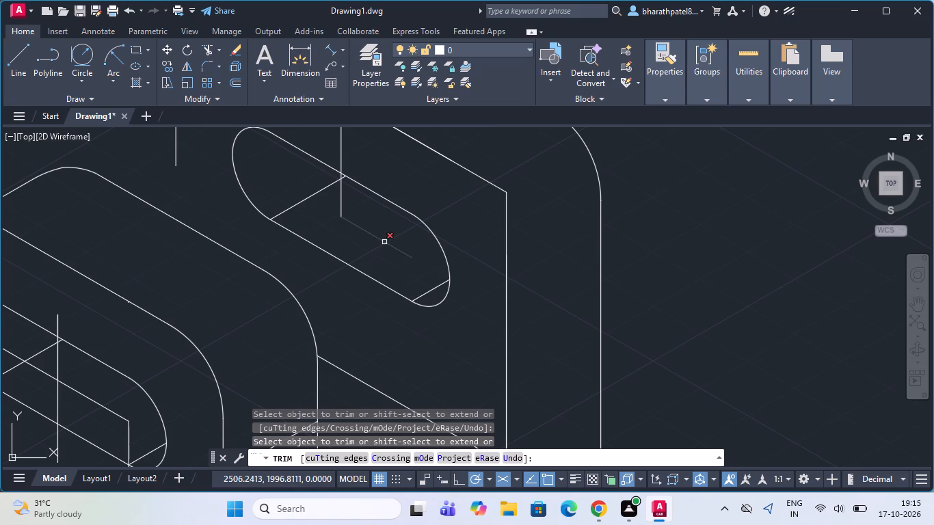
pyautogui.click(384, 242)
pyautogui.click(339, 201)
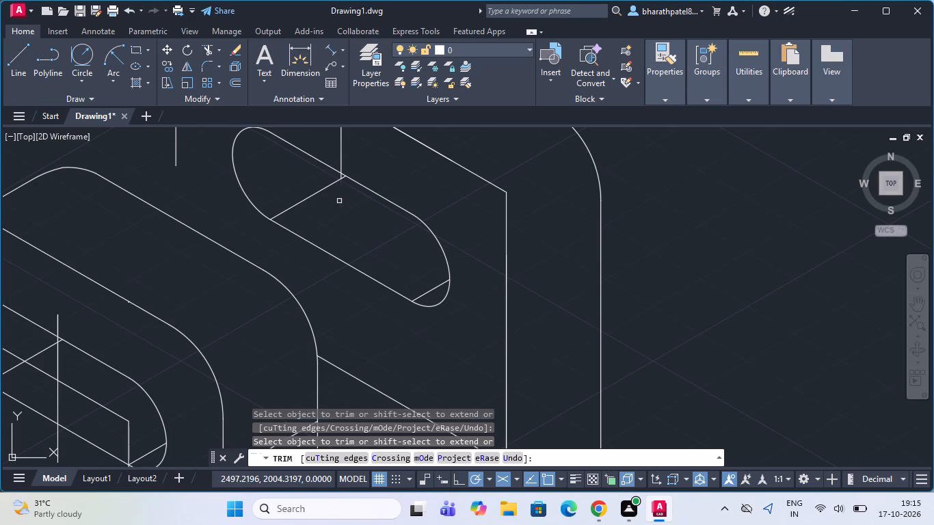
pyautogui.scroll(-1, 339, 201)
pyautogui.scroll(8, 338, 176)
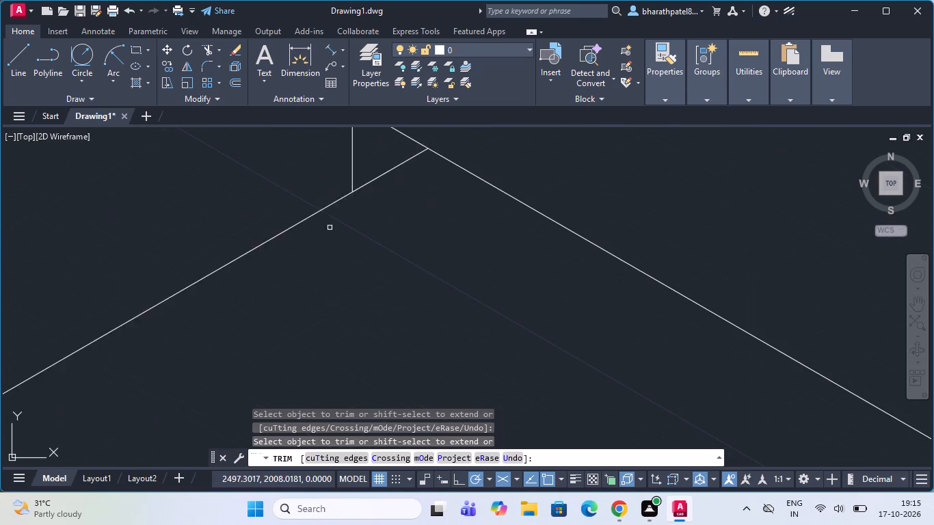
pyautogui.click(384, 160)
pyautogui.click(335, 159)
pyautogui.scroll(-5, 351, 216)
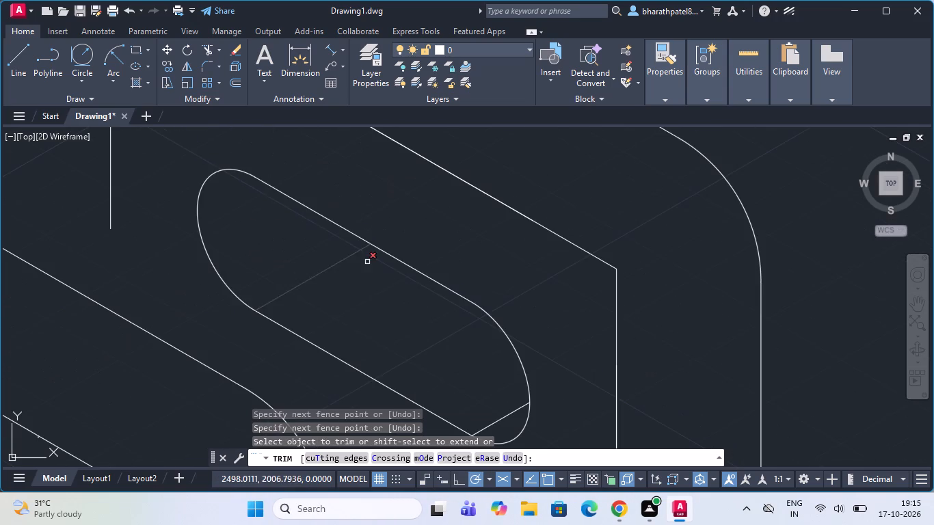
pyautogui.scroll(-2, 374, 206)
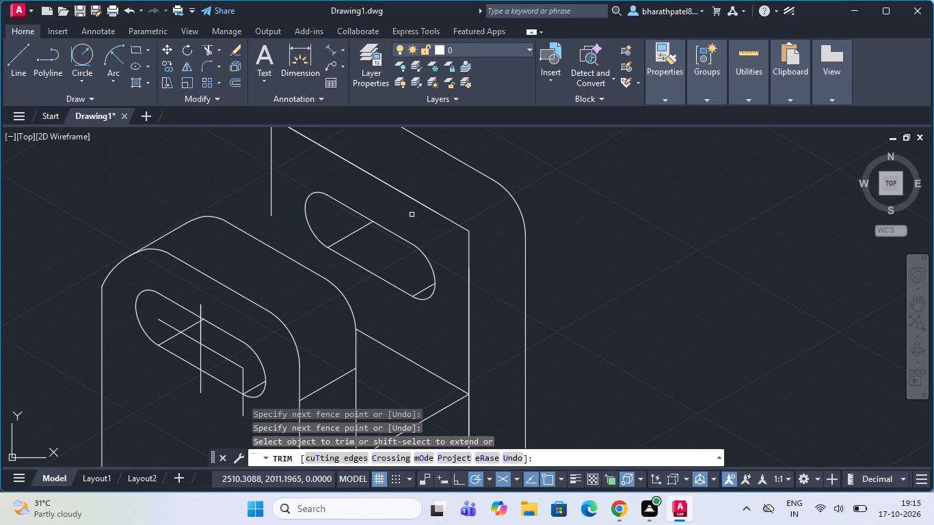
pyautogui.scroll(-1, 412, 215)
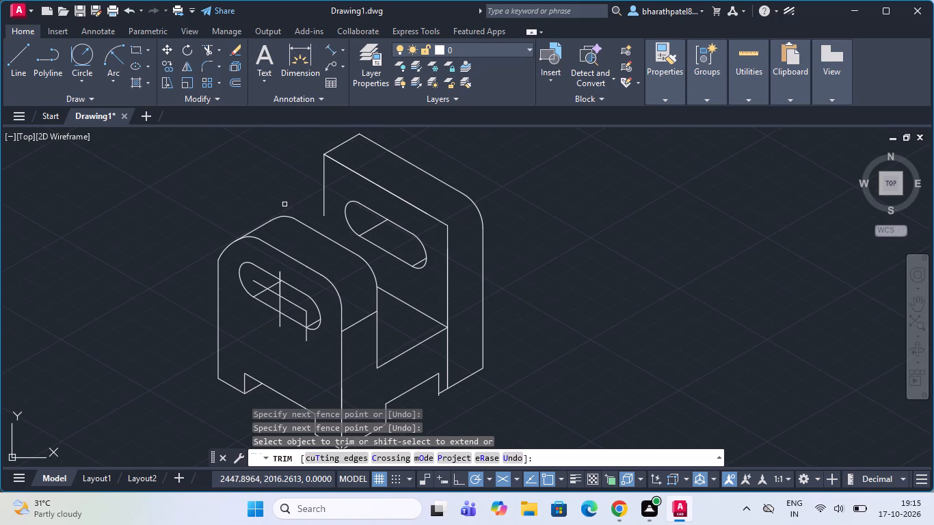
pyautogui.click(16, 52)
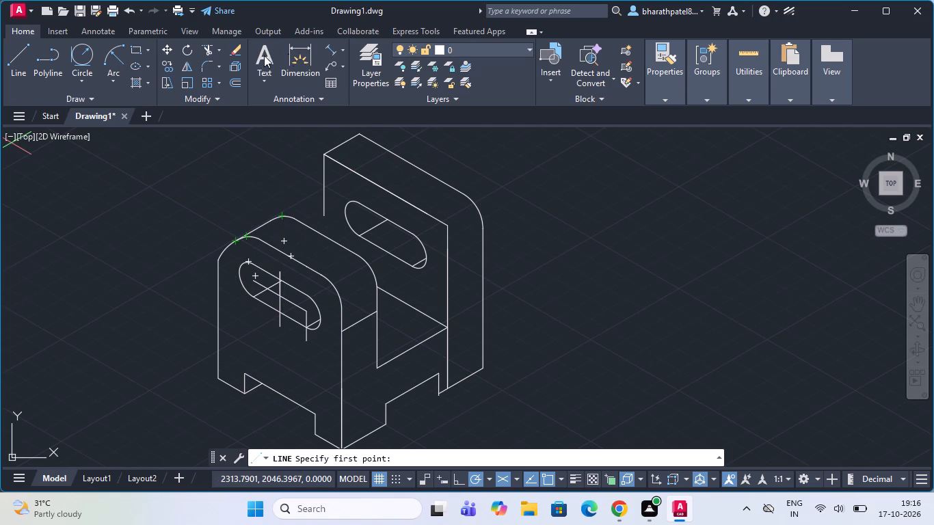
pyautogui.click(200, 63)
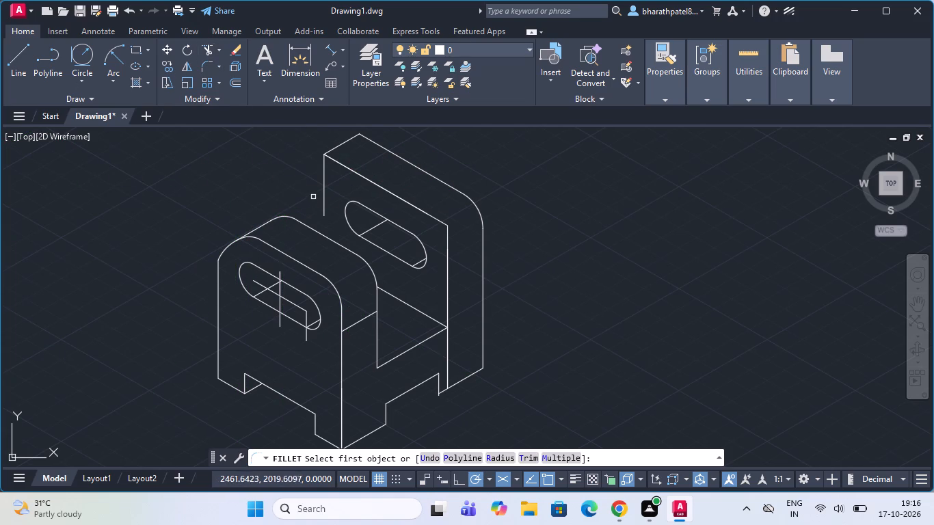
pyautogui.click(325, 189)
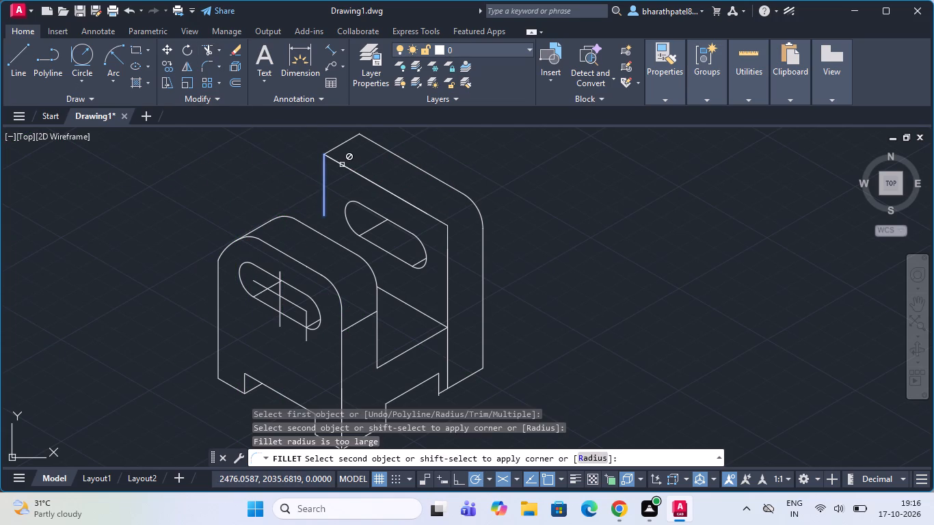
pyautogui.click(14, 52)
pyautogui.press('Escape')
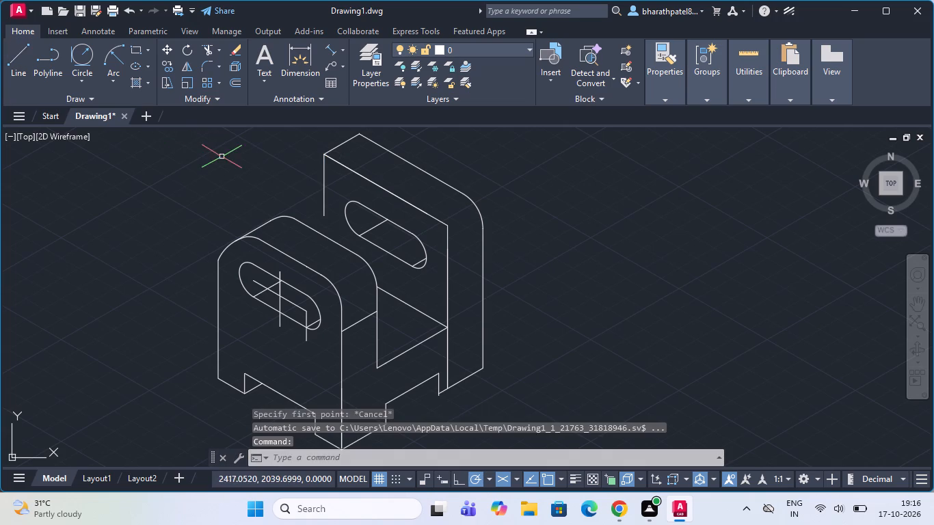
# Replace the rear upright's short vertical edge with a longer vertical line from its front top corner down past the front upright's back edge.
pyautogui.click(324, 191)
pyautogui.press('Delete')
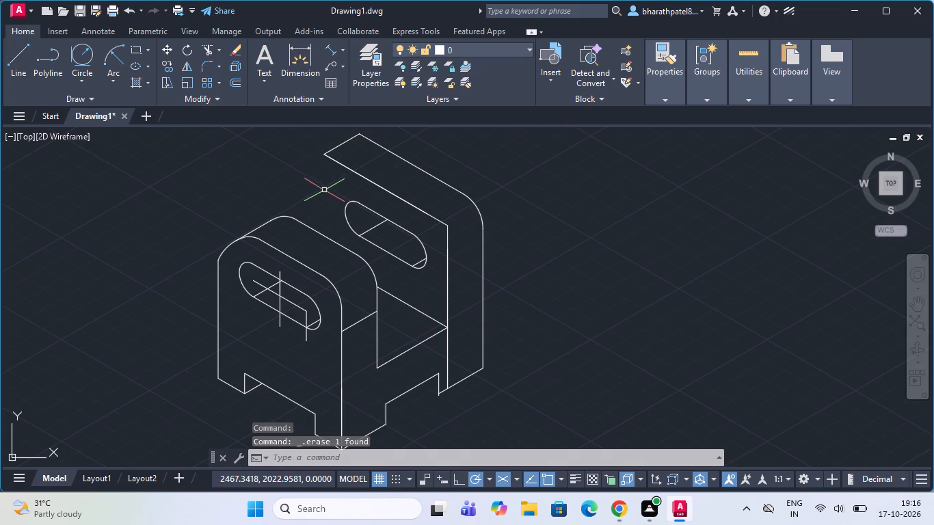
pyautogui.moveTo(20, 53); pyautogui.dragTo(38, 75)
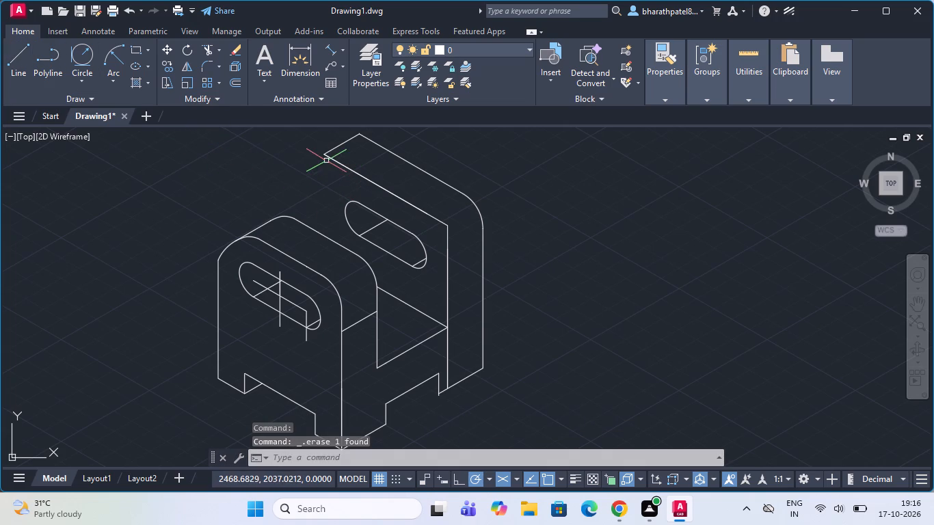
pyautogui.click(11, 57)
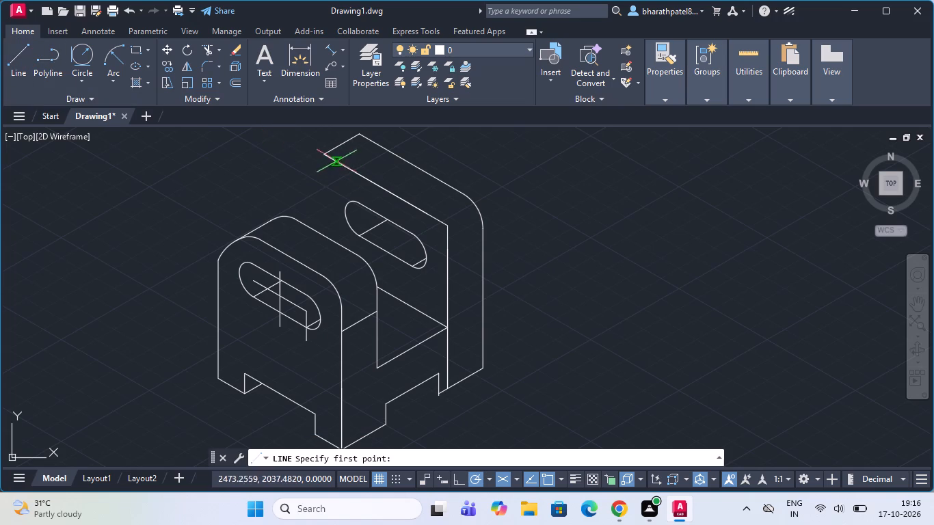
pyautogui.click(324, 150)
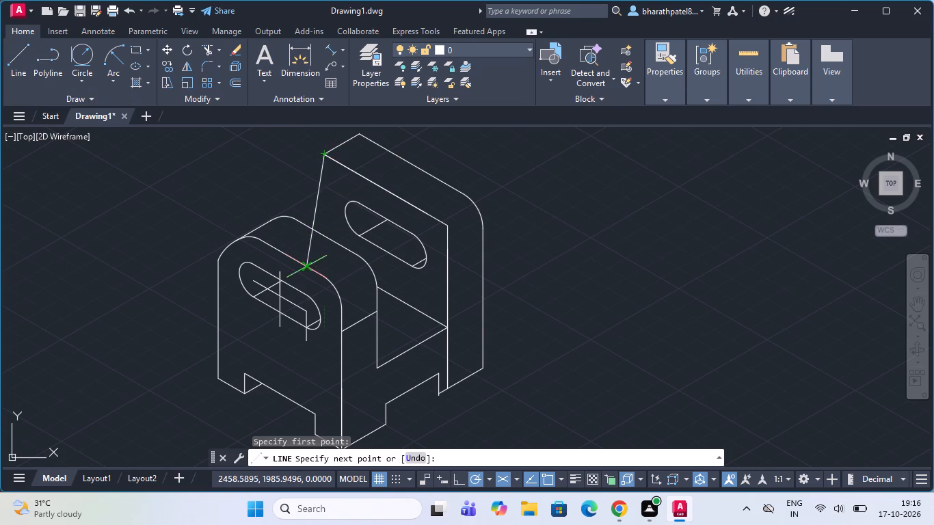
pyautogui.click(330, 265)
pyautogui.press('Escape')
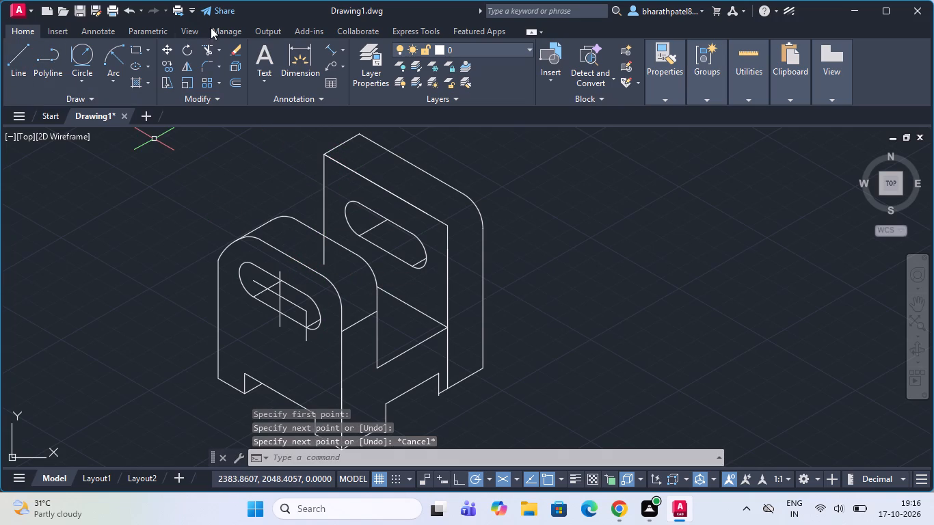
# Trim the new vertical edge where it extends below the front upright's back top edge.
pyautogui.moveTo(202, 50); pyautogui.dragTo(204, 58)
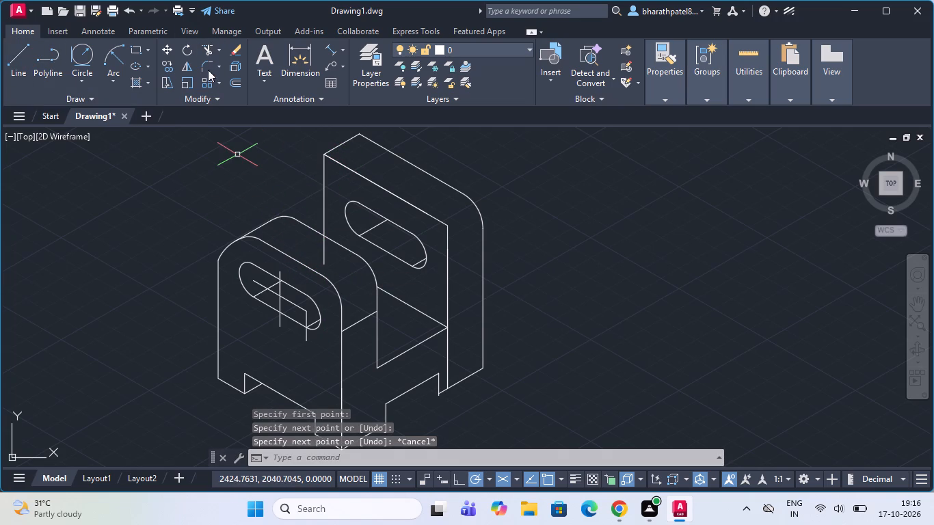
pyautogui.click(208, 49)
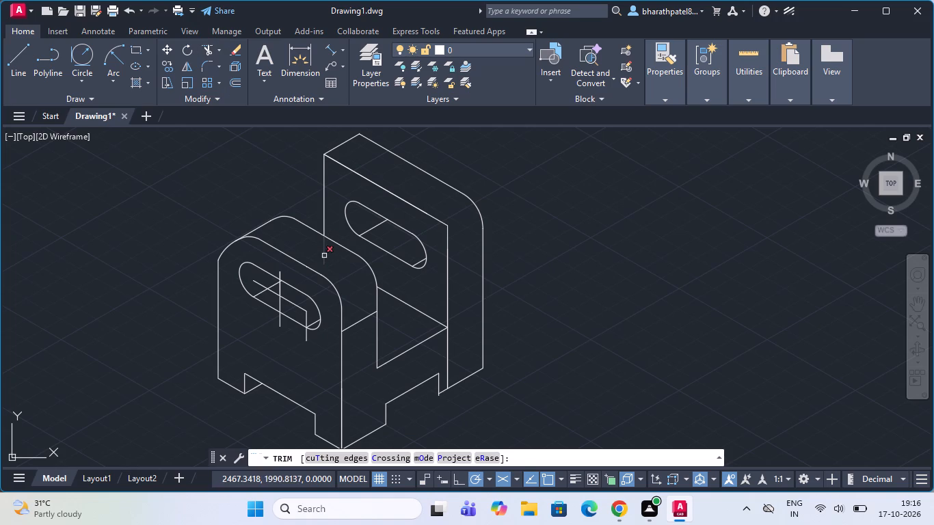
pyautogui.click(324, 256)
pyautogui.press('Escape')
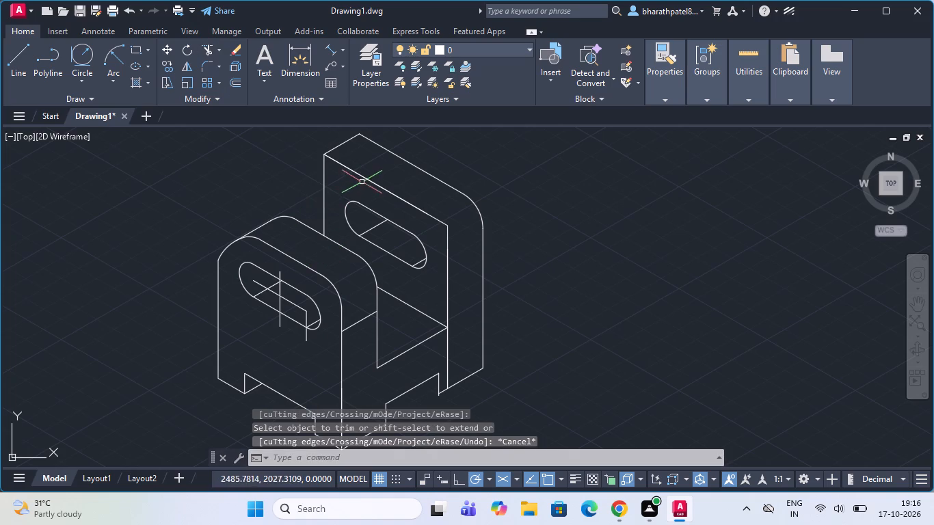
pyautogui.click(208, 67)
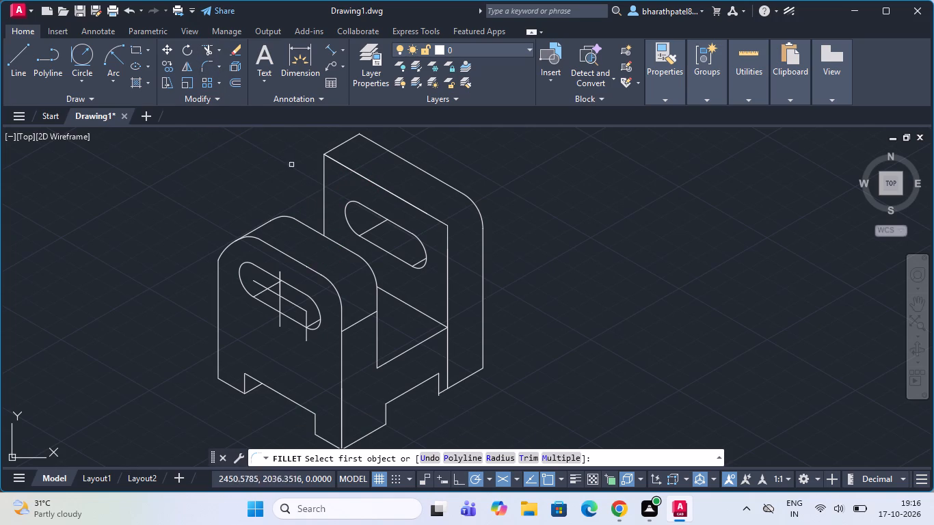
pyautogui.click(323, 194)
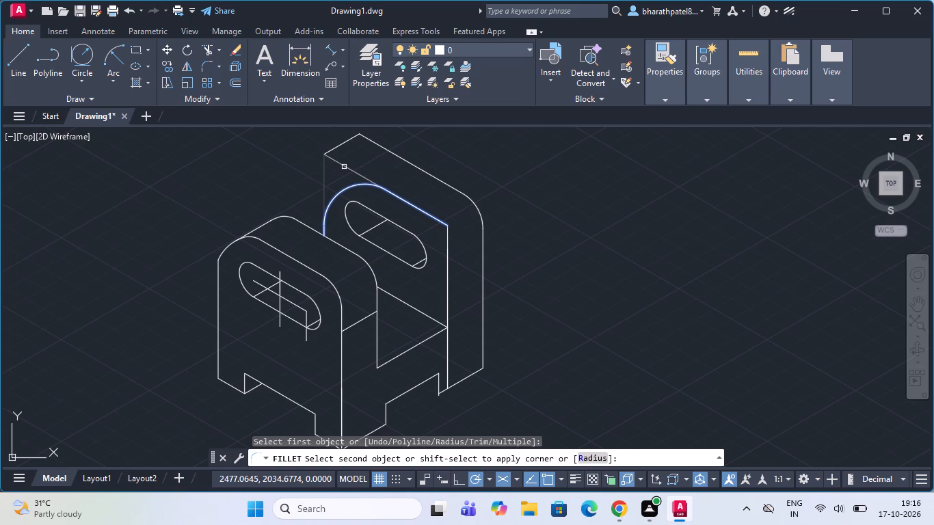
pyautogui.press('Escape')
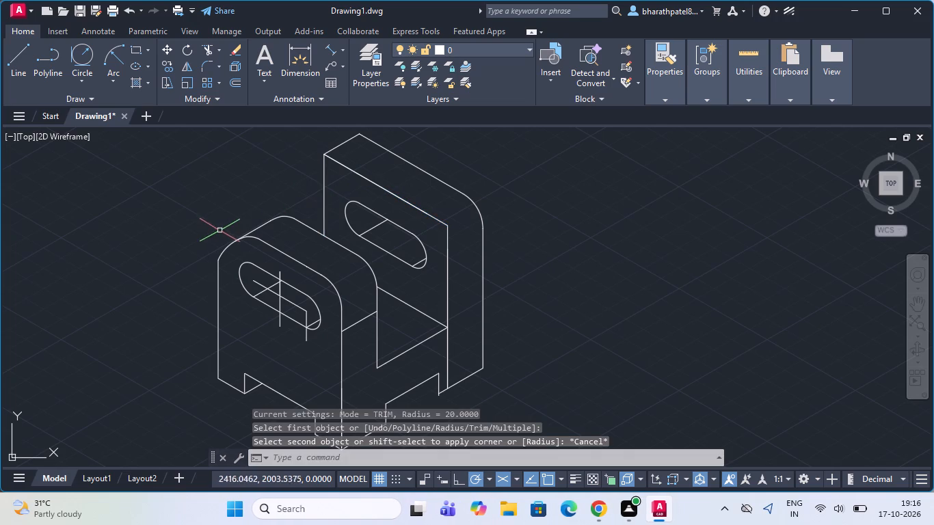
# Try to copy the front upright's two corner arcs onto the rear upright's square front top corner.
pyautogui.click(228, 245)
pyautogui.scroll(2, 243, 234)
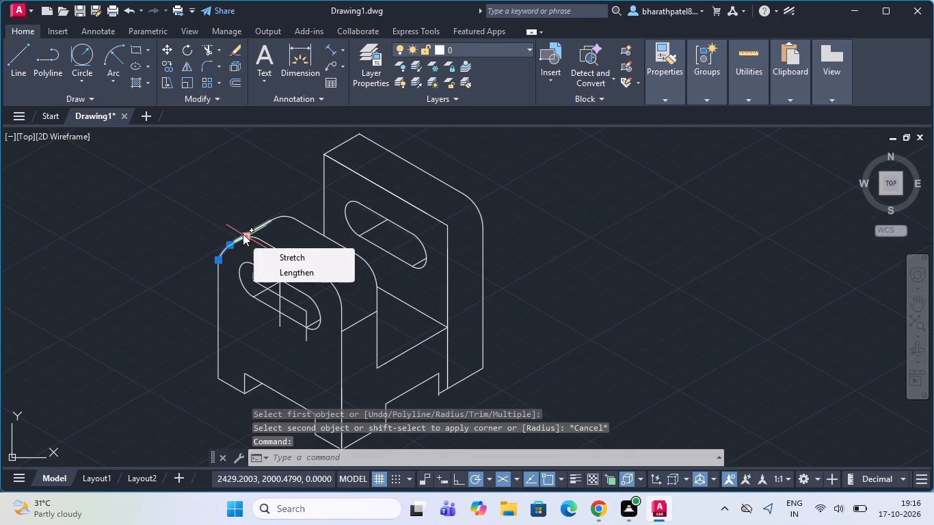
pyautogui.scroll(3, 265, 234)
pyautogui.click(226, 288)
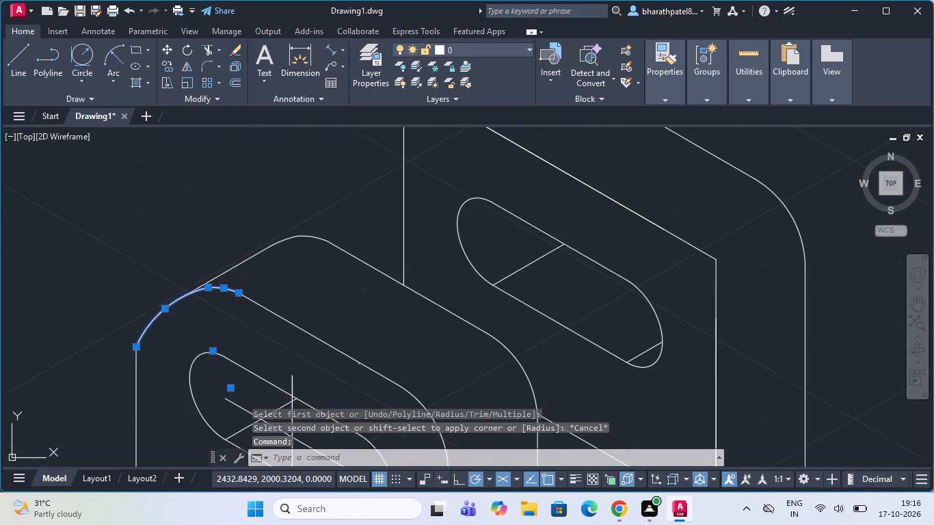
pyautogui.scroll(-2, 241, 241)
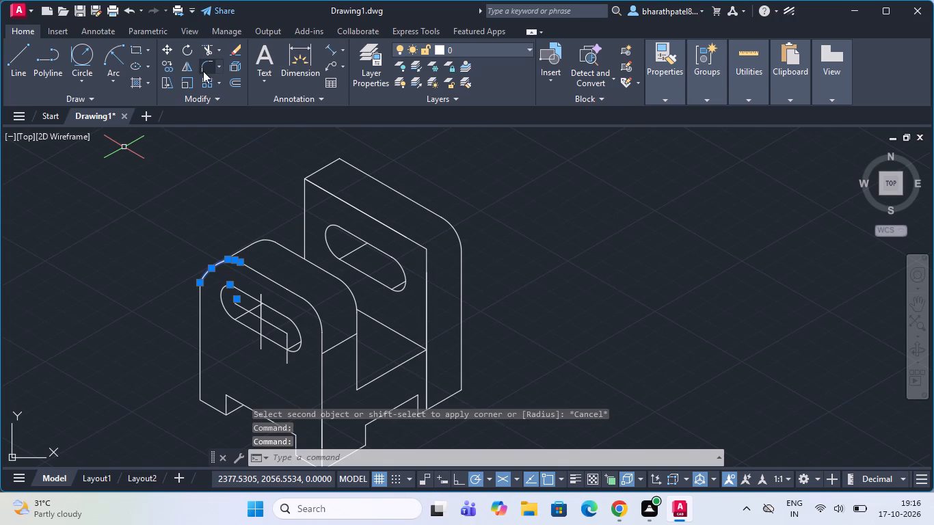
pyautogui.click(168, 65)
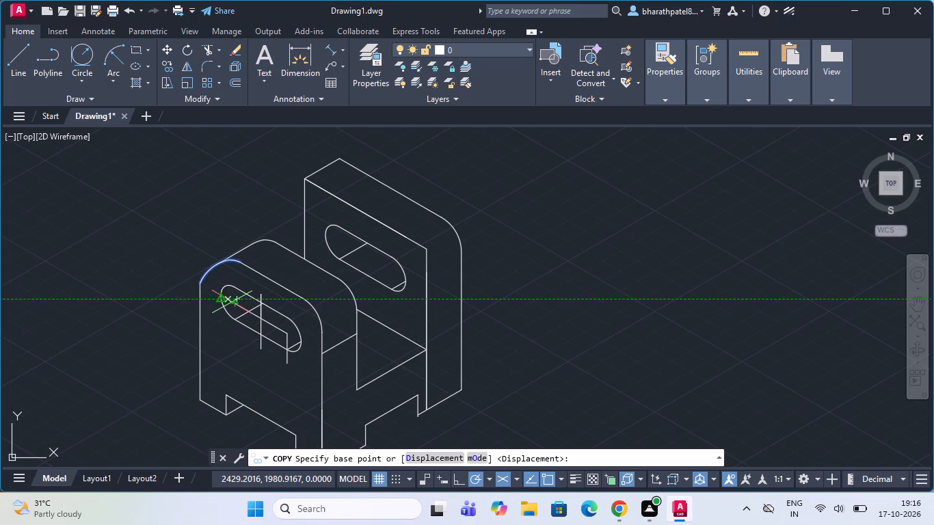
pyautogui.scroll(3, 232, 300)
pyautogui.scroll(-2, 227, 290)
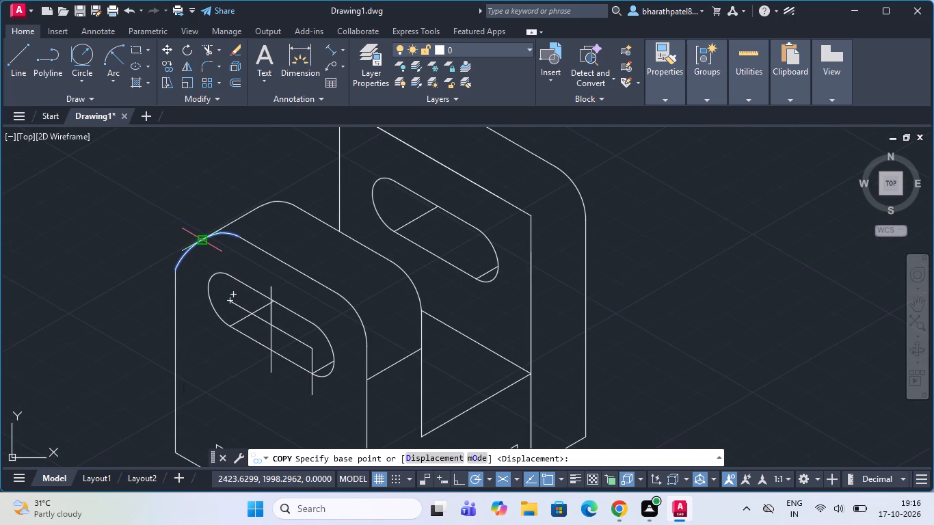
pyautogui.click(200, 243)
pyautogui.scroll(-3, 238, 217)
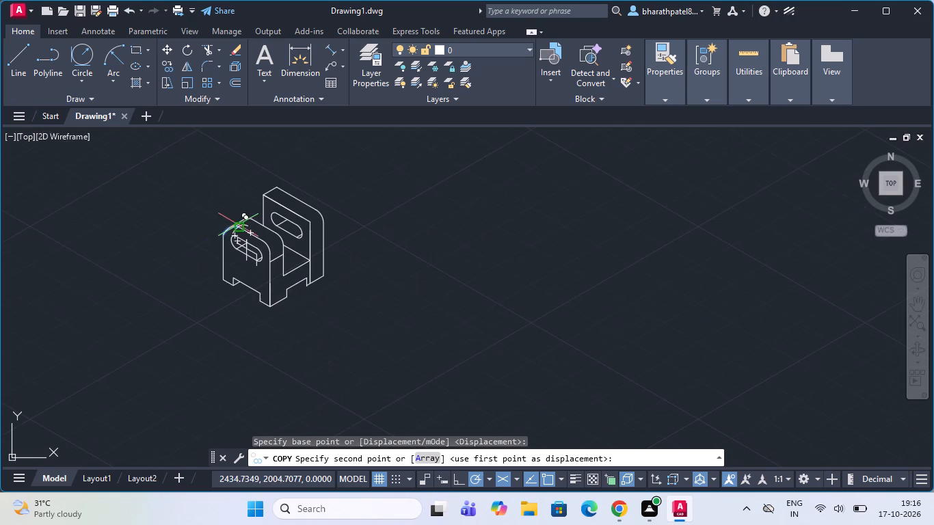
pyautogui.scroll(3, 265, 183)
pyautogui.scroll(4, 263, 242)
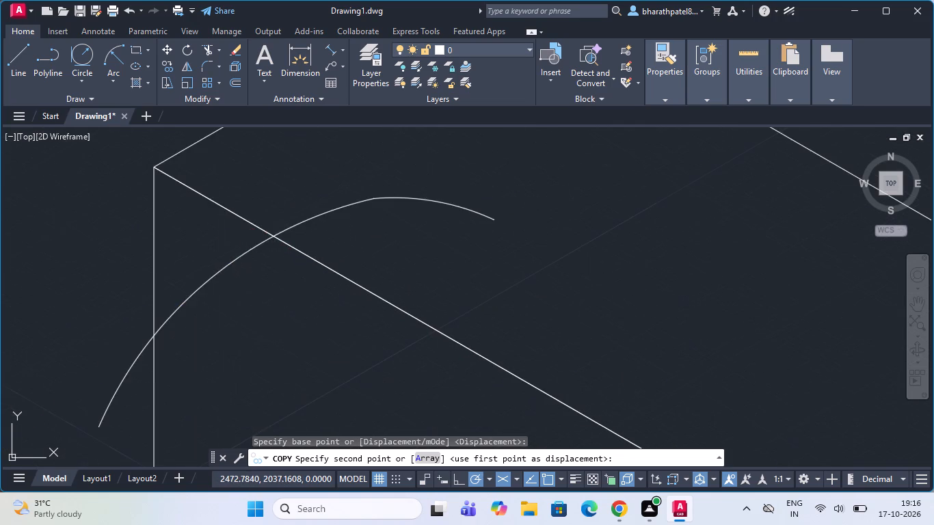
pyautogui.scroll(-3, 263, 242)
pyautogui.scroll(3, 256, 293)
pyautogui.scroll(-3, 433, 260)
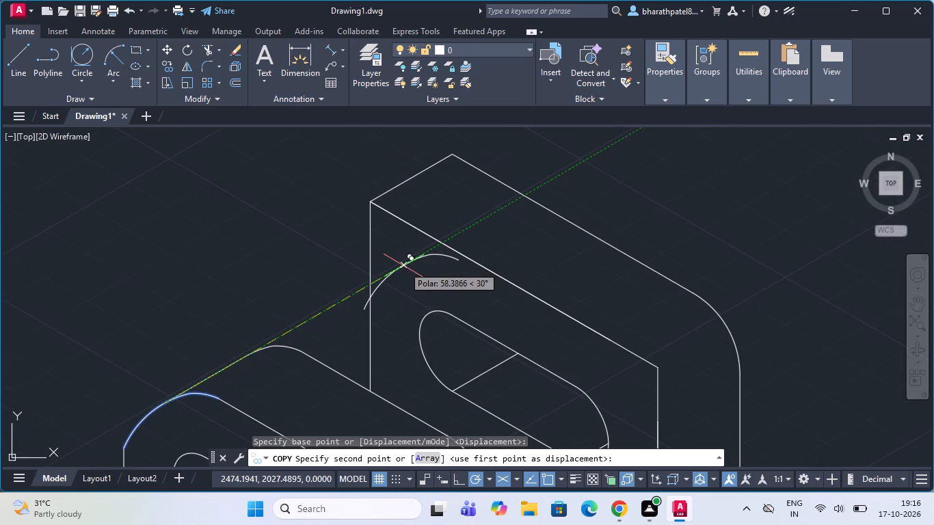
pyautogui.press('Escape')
# Check the radius of the front upright's corner arc with a radius dimension, without placing it.
pyautogui.scroll(-2, 325, 264)
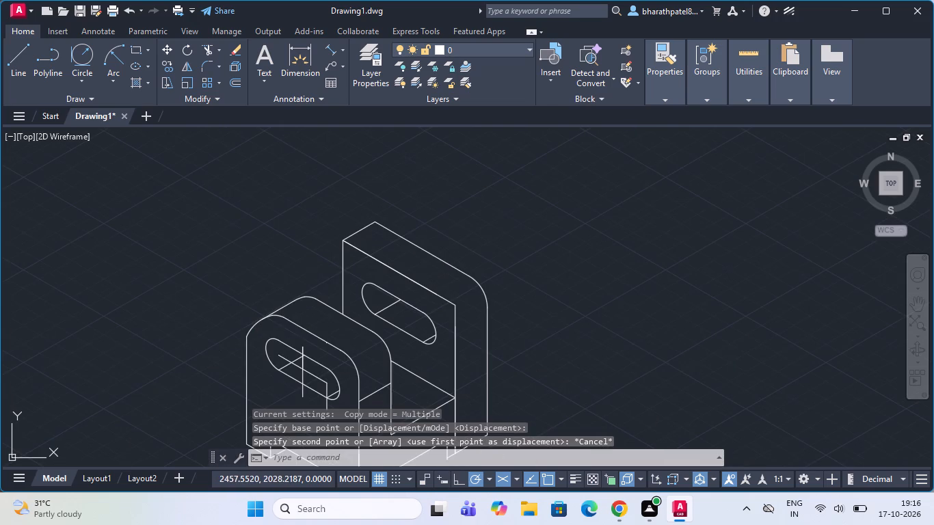
pyautogui.scroll(4, 260, 337)
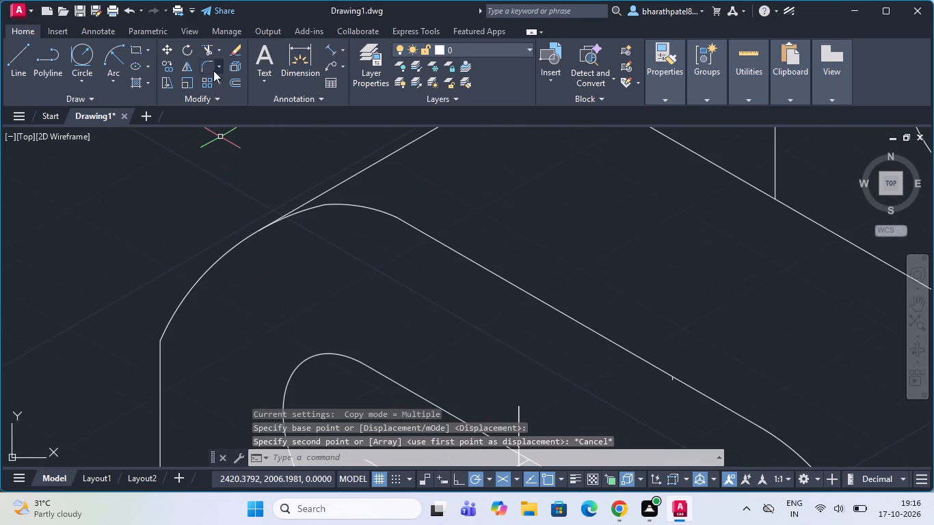
pyautogui.click(341, 53)
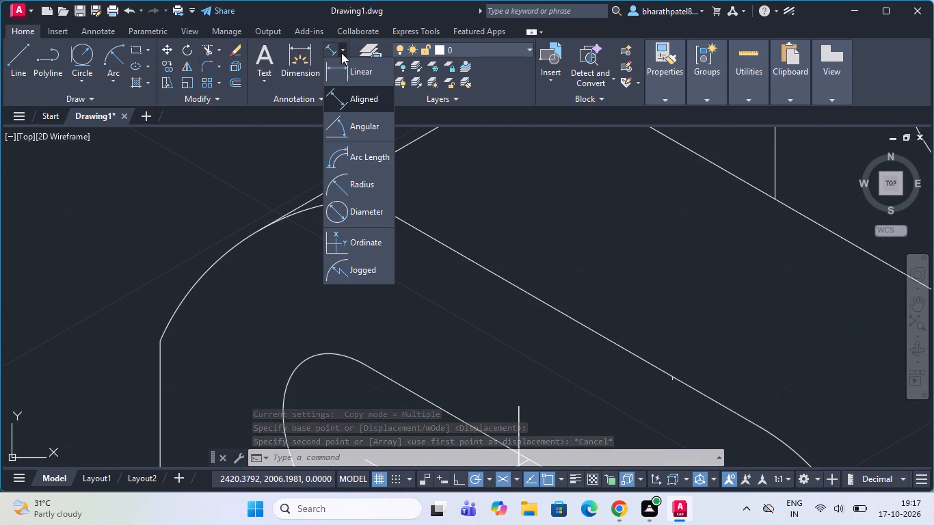
pyautogui.click(332, 186)
pyautogui.click(215, 261)
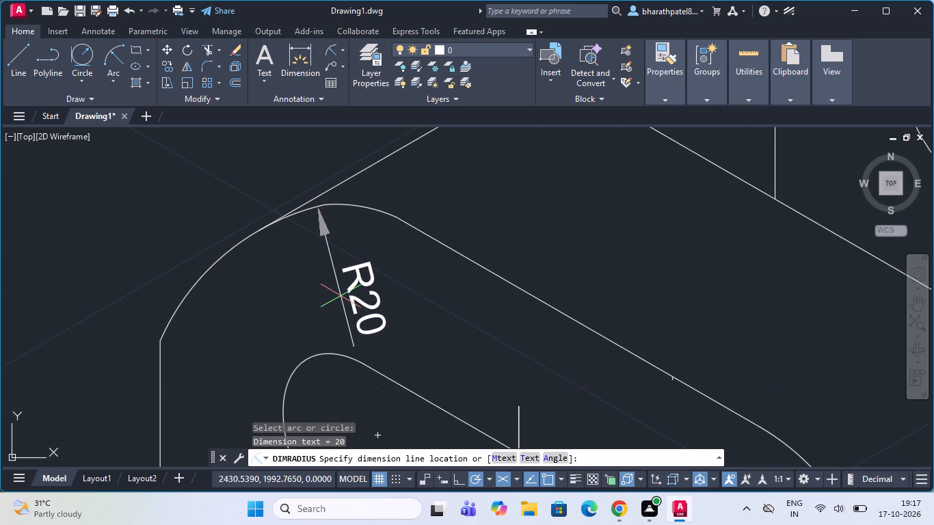
pyautogui.press('Escape')
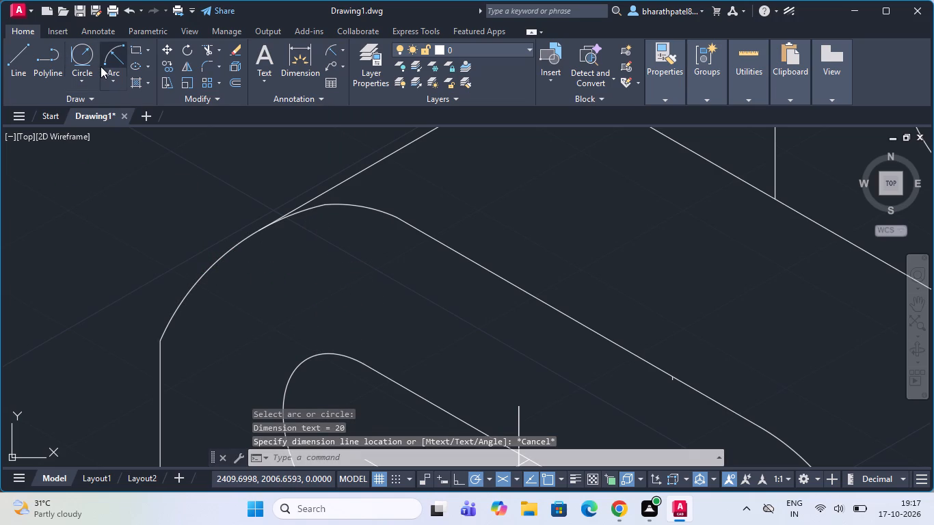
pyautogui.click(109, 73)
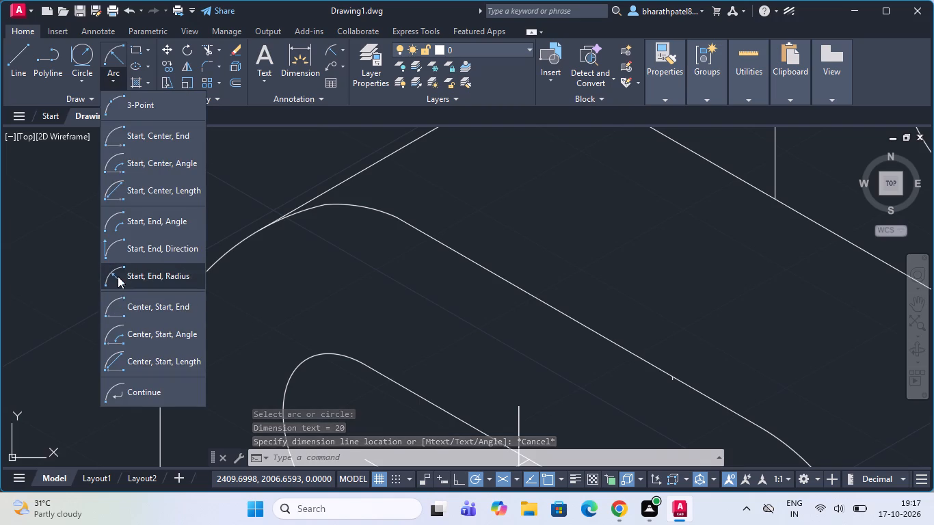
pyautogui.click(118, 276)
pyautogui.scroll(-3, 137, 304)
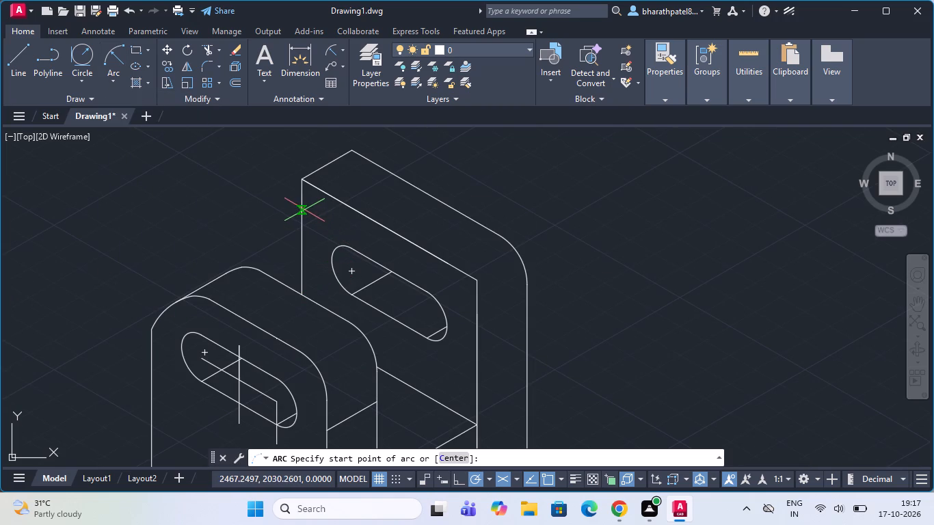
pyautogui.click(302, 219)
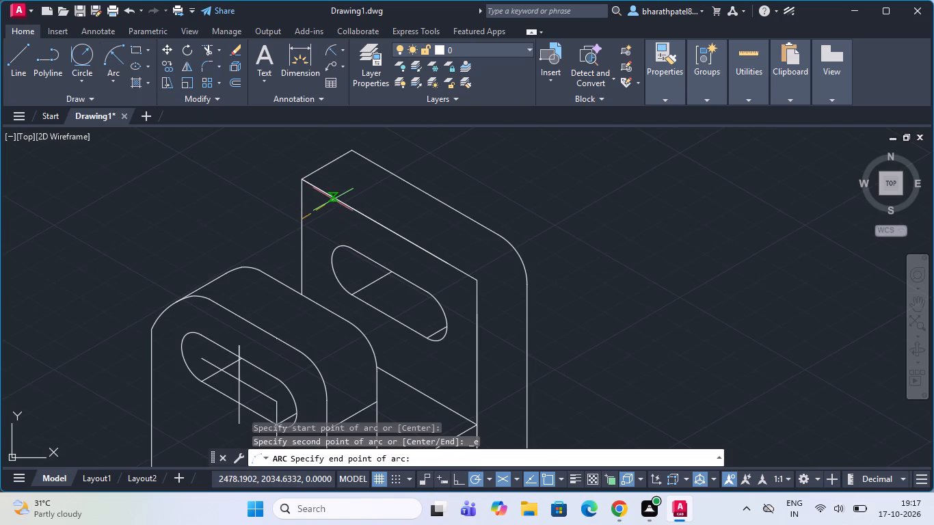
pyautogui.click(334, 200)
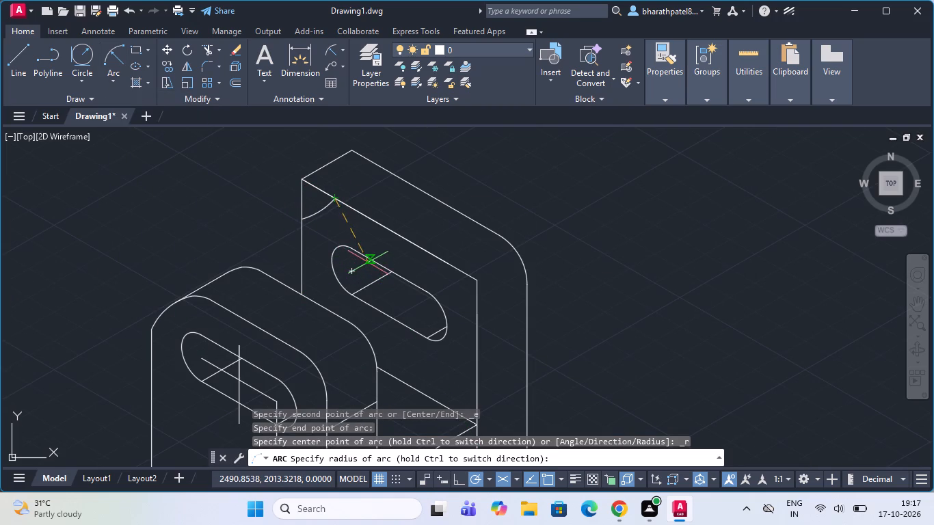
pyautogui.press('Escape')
# Draw a radius 20 arc across the rear upright's front top corner, from its front top edge to its vertical edge.
pyautogui.moveTo(120, 60); pyautogui.dragTo(255, 153)
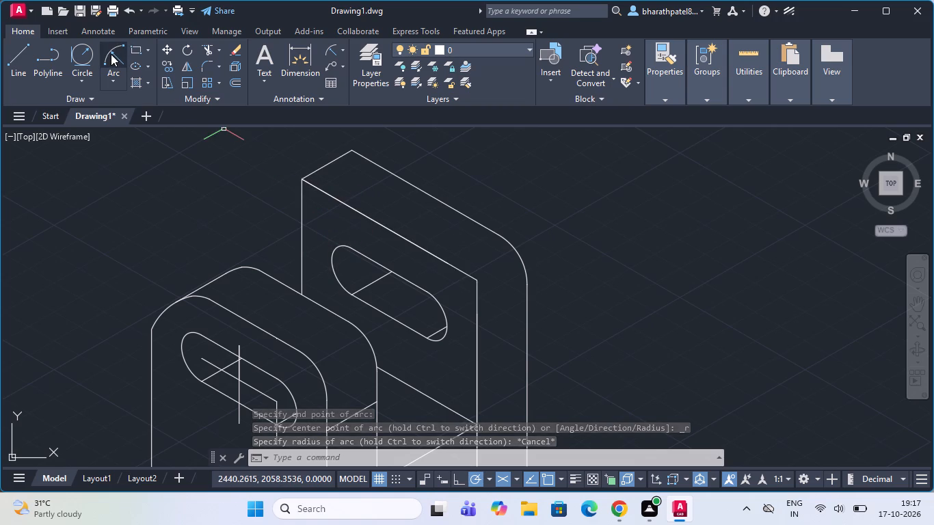
pyautogui.click(111, 53)
pyautogui.click(343, 202)
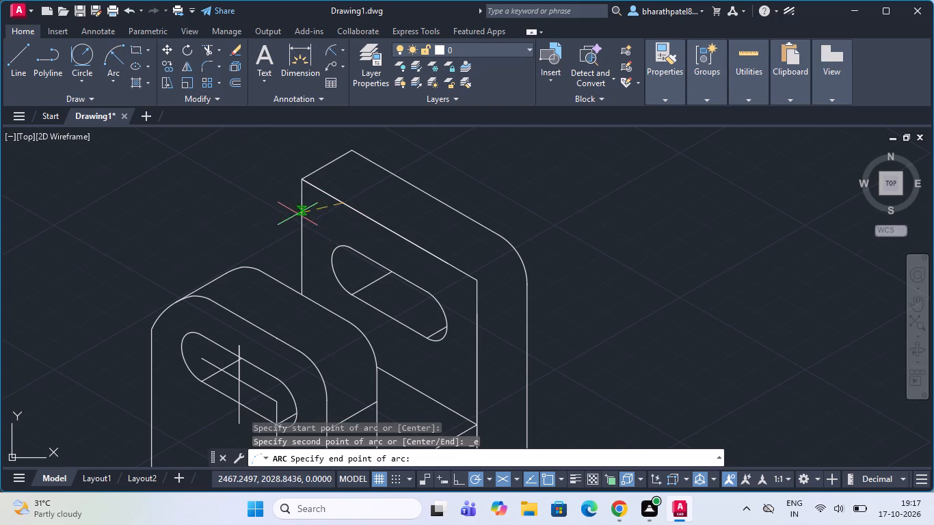
pyautogui.click(297, 224)
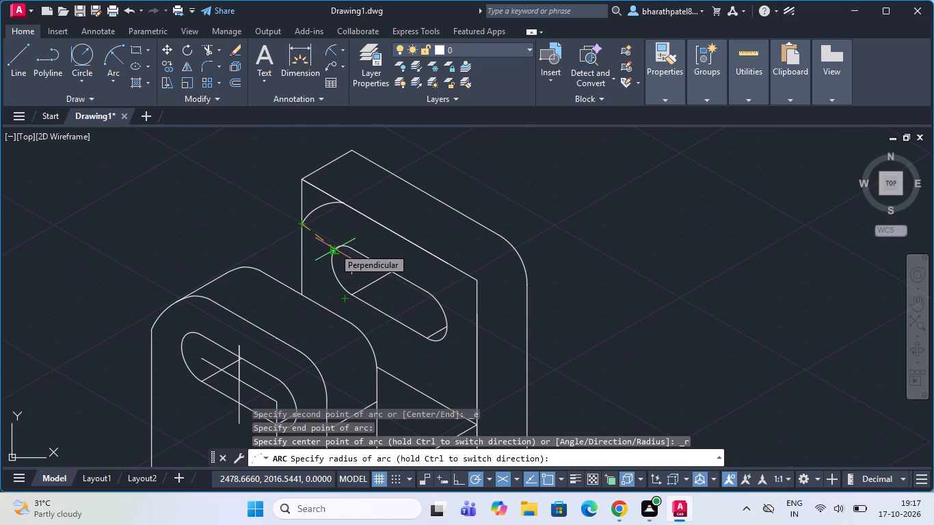
pyautogui.write('20')
pyautogui.press('Return')
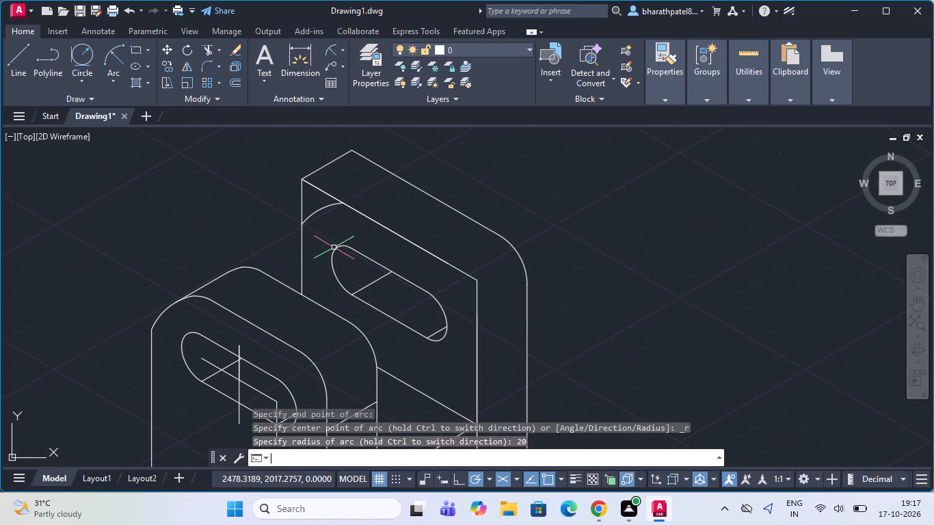
pyautogui.scroll(-1, 374, 196)
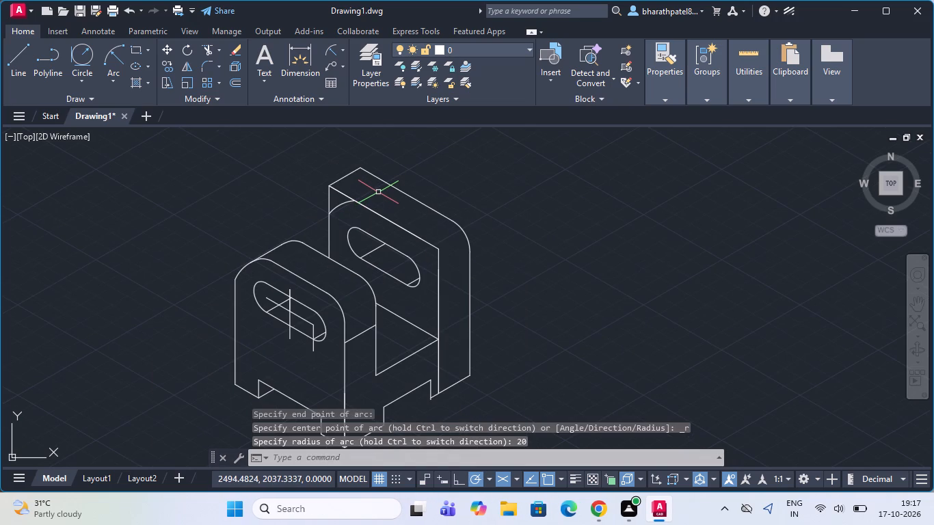
# Draw a vertical construction line from inside the upper end of the rear upright's slot up past its front top edge.
pyautogui.click(19, 51)
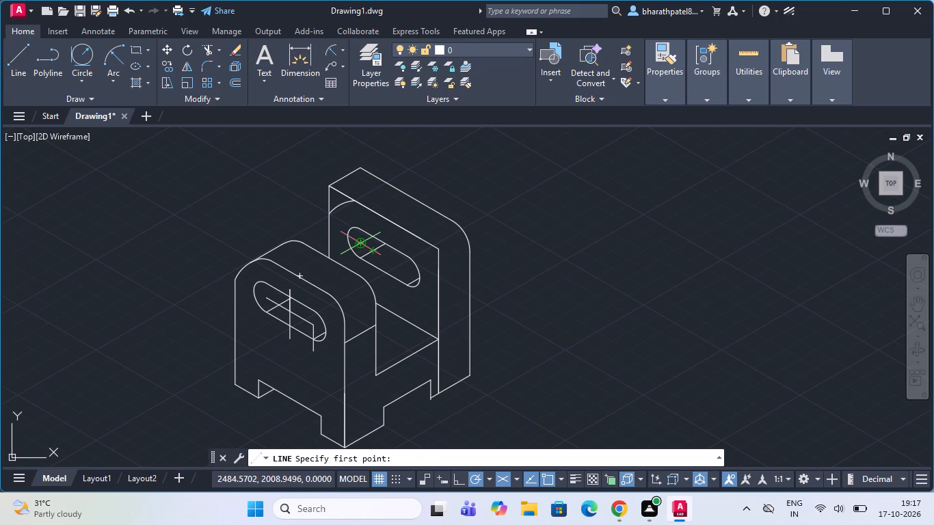
pyautogui.click(359, 244)
pyautogui.click(361, 187)
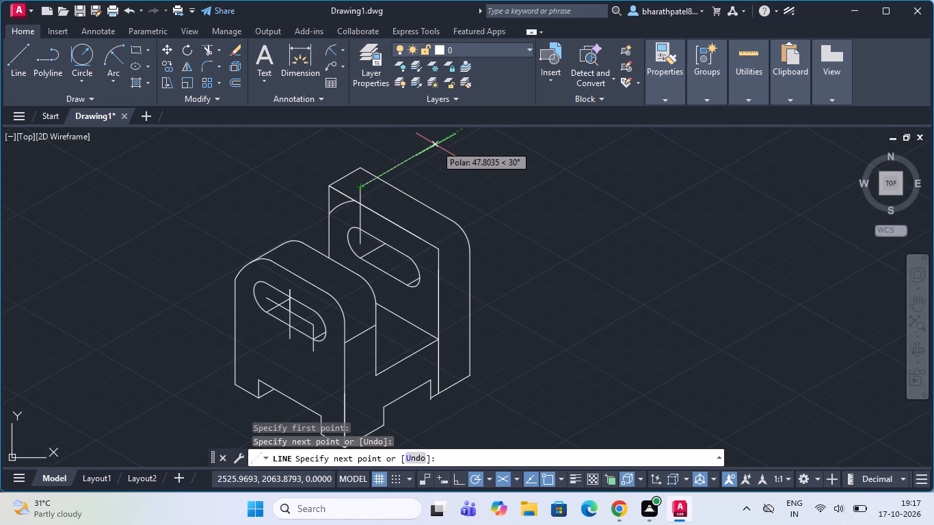
pyautogui.press('Escape')
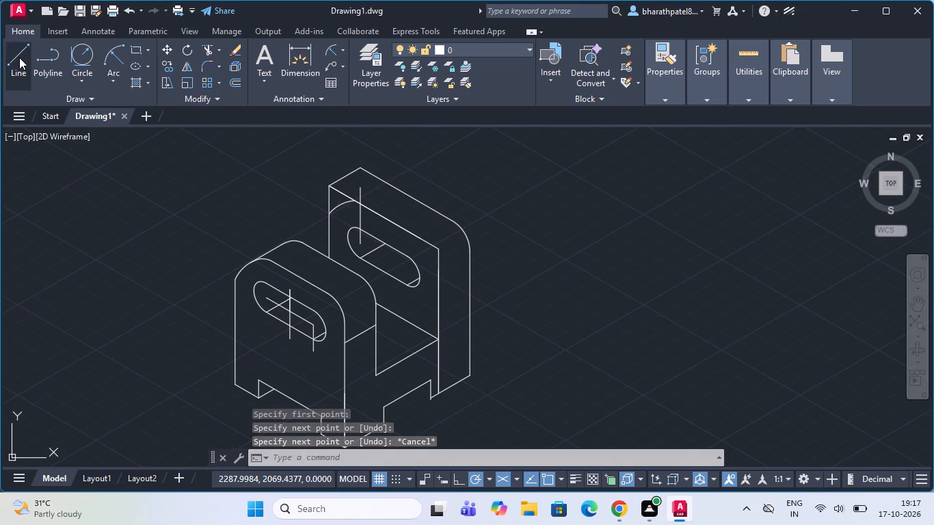
# Draw a 30° line about 42 units long from where the vertical construction line crosses the rear upright's front top edge.
pyautogui.moveTo(21, 55); pyautogui.dragTo(53, 92)
pyautogui.scroll(3, 368, 202)
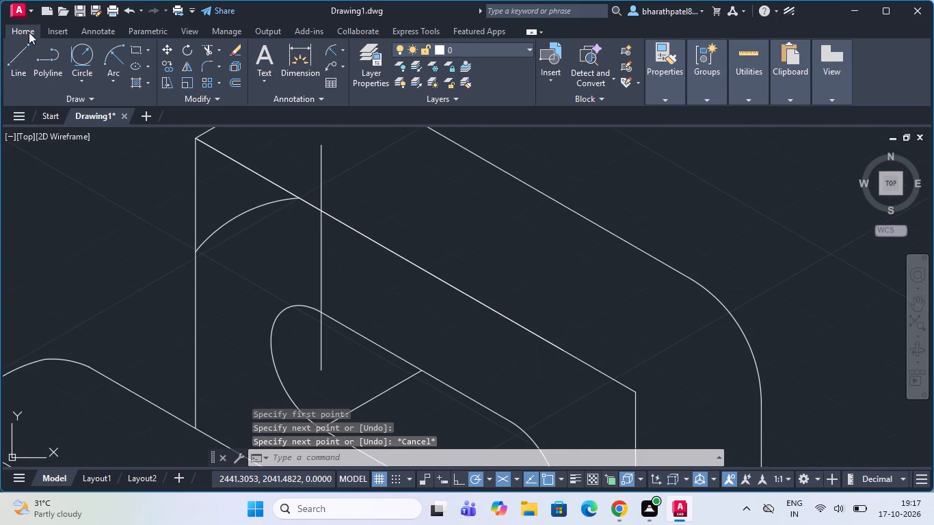
pyautogui.click(16, 64)
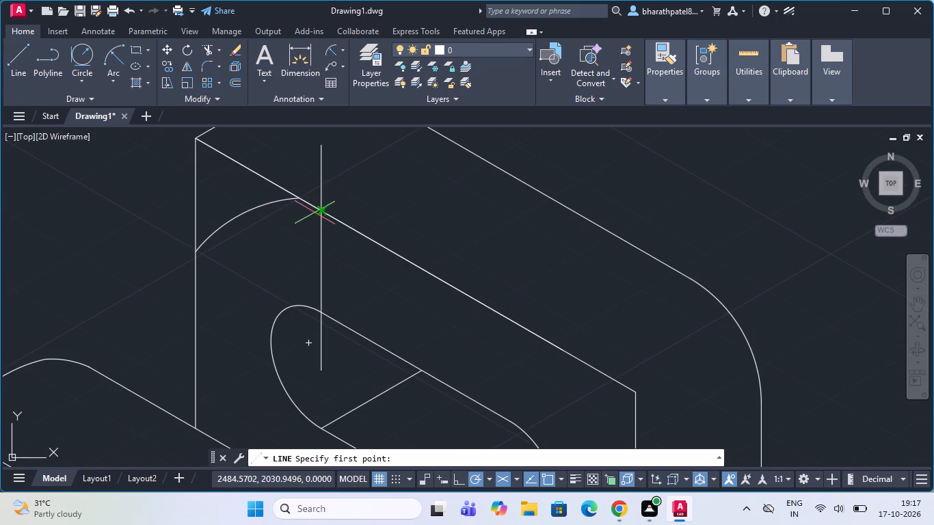
pyautogui.click(318, 213)
pyautogui.scroll(-4, 318, 218)
pyautogui.scroll(3, 317, 217)
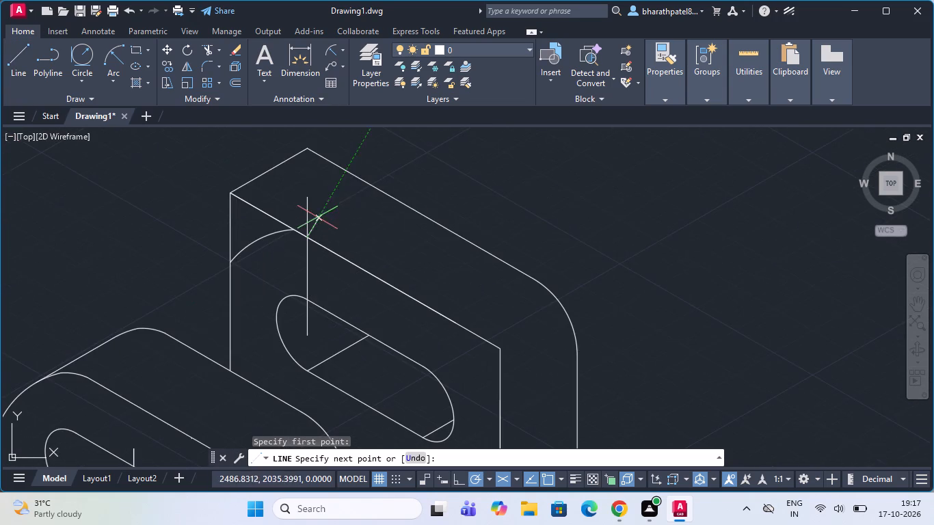
pyautogui.scroll(-3, 340, 178)
pyautogui.scroll(2, 369, 166)
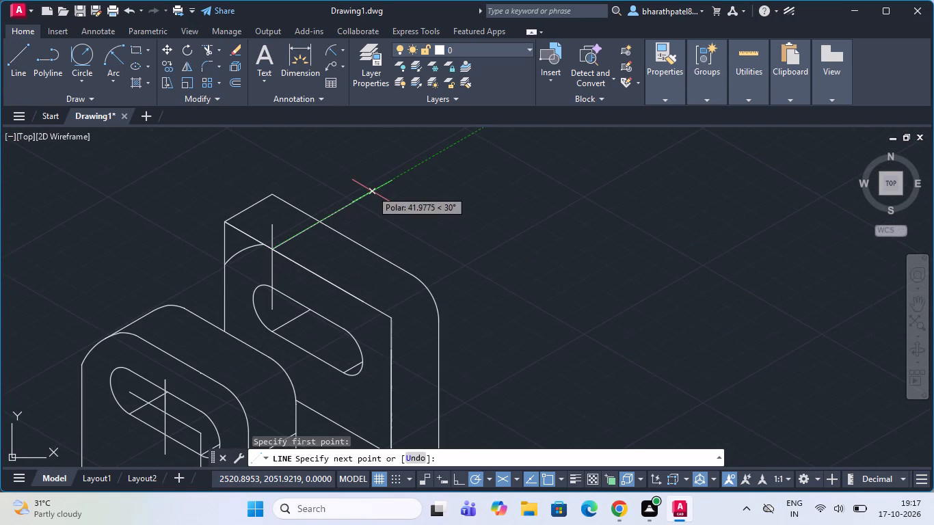
pyautogui.click(372, 191)
pyautogui.press('Escape')
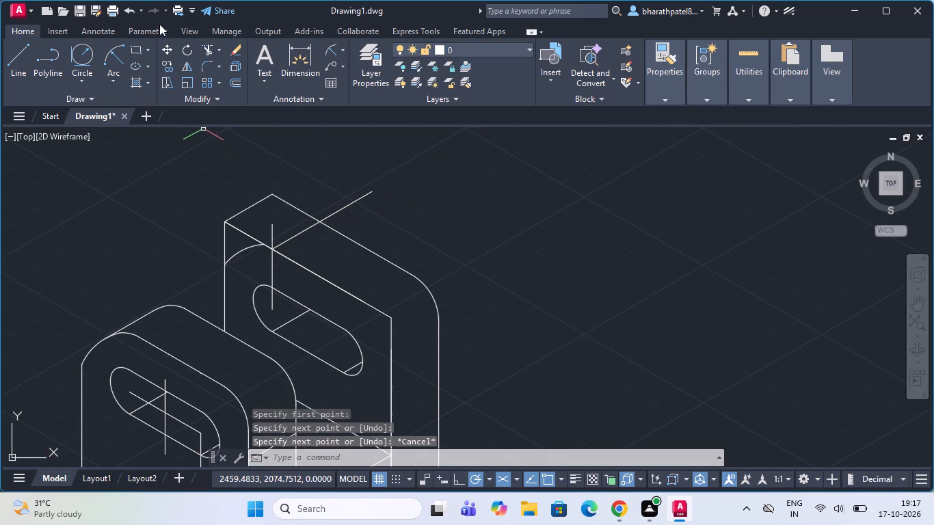
# Trim the vertical construction line's part above the rear upright's front top edge.
pyautogui.click(209, 49)
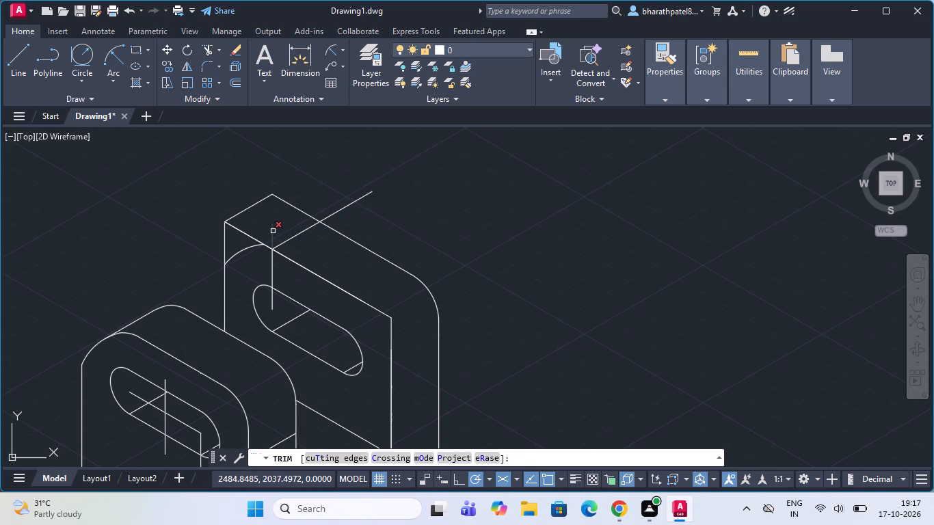
pyautogui.click(273, 231)
pyautogui.scroll(-2, 272, 229)
pyautogui.scroll(2, 247, 178)
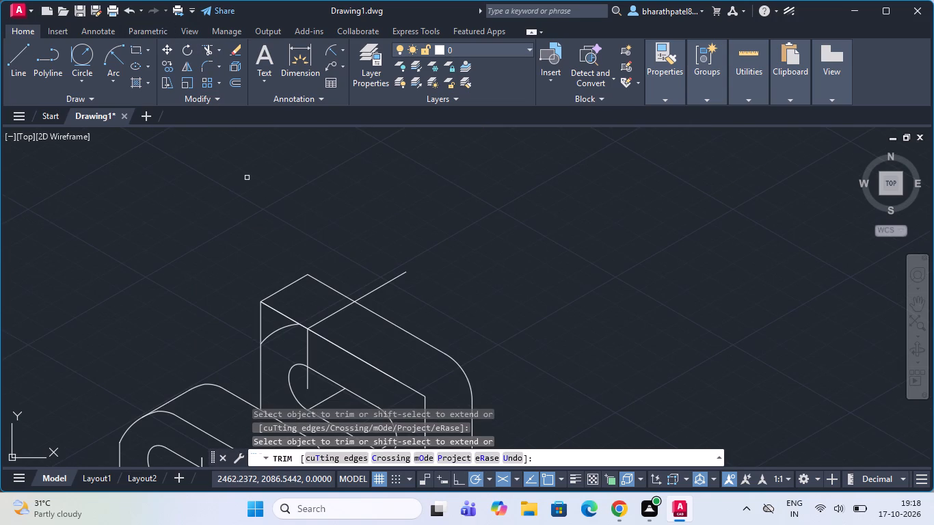
pyautogui.scroll(-1, 247, 178)
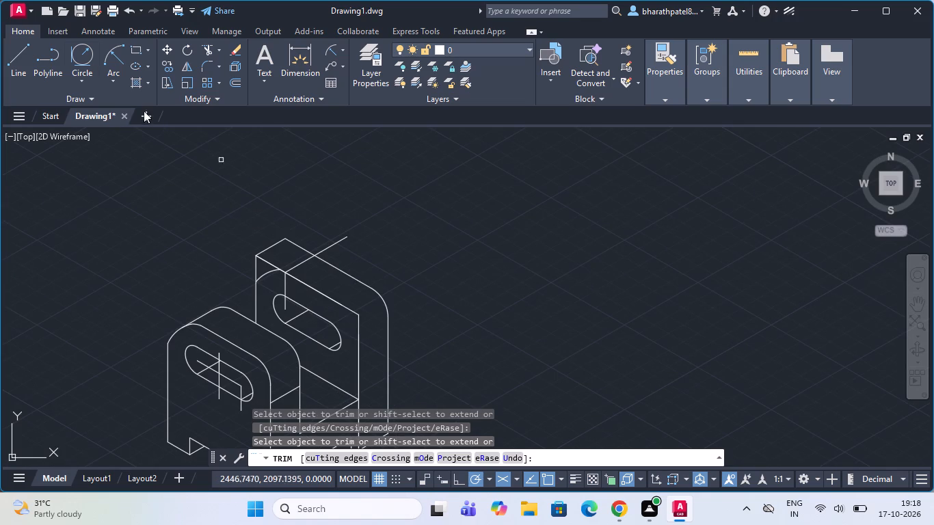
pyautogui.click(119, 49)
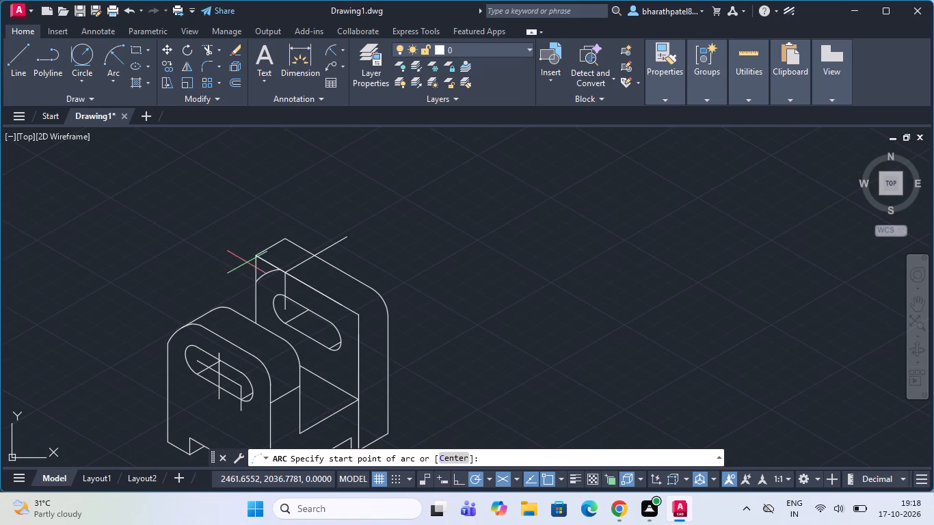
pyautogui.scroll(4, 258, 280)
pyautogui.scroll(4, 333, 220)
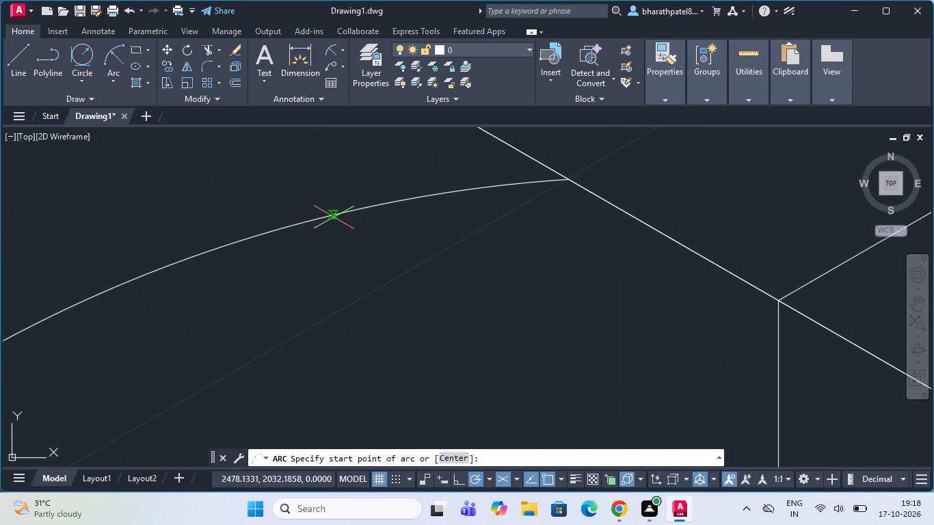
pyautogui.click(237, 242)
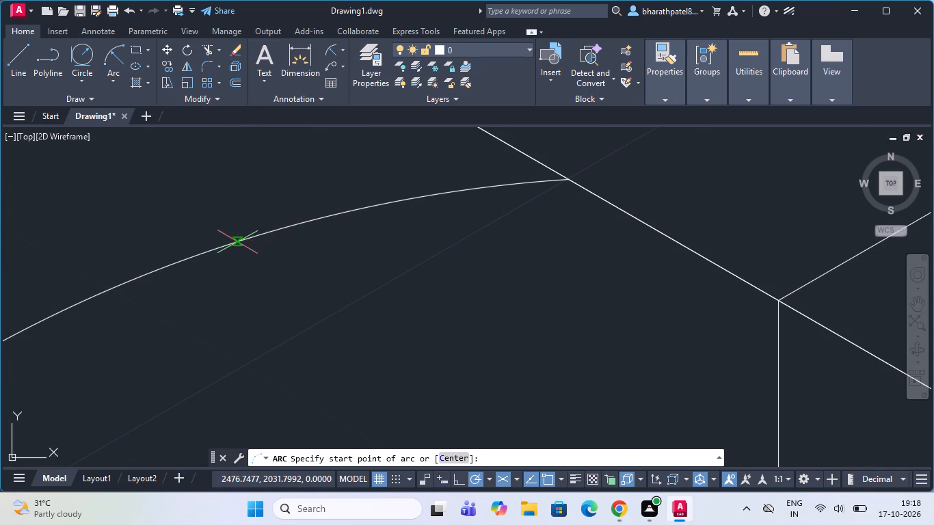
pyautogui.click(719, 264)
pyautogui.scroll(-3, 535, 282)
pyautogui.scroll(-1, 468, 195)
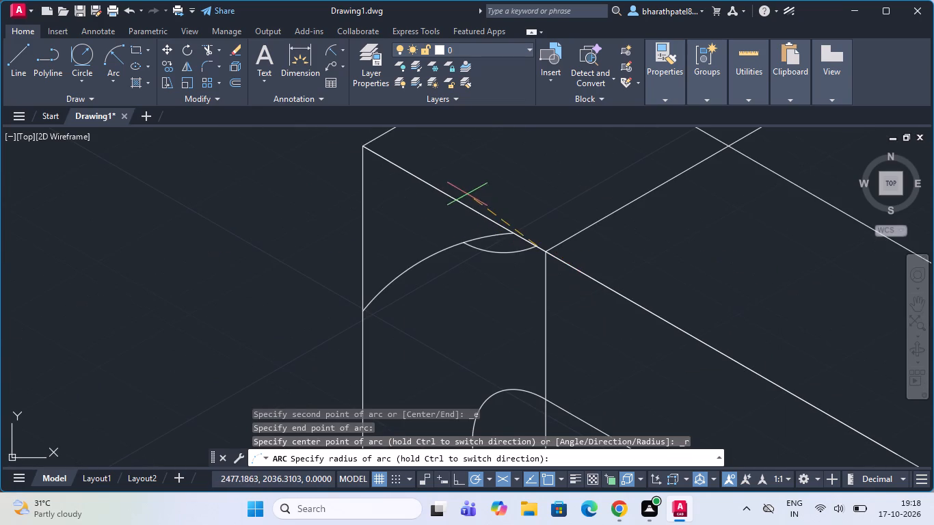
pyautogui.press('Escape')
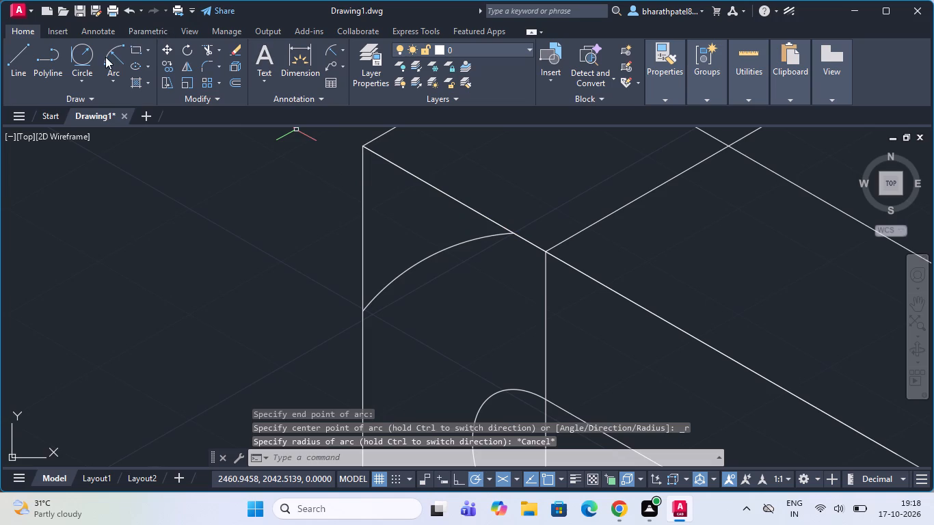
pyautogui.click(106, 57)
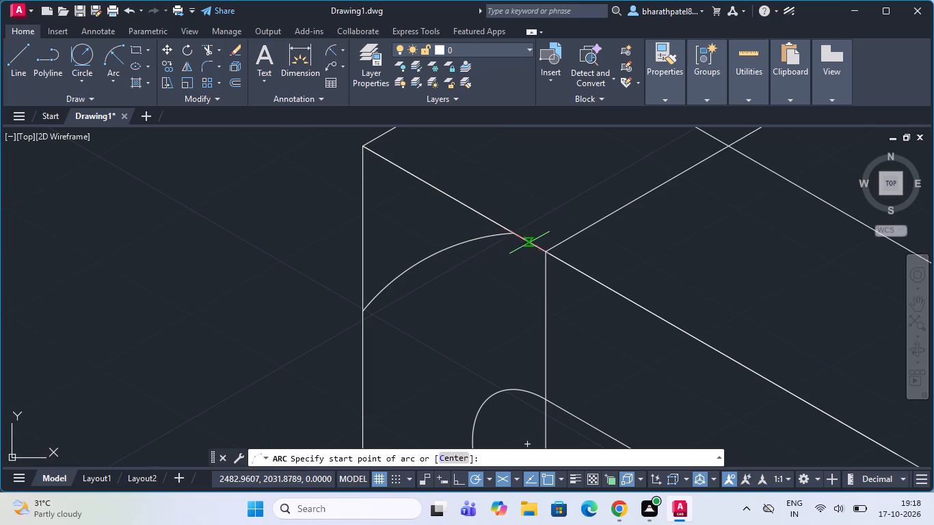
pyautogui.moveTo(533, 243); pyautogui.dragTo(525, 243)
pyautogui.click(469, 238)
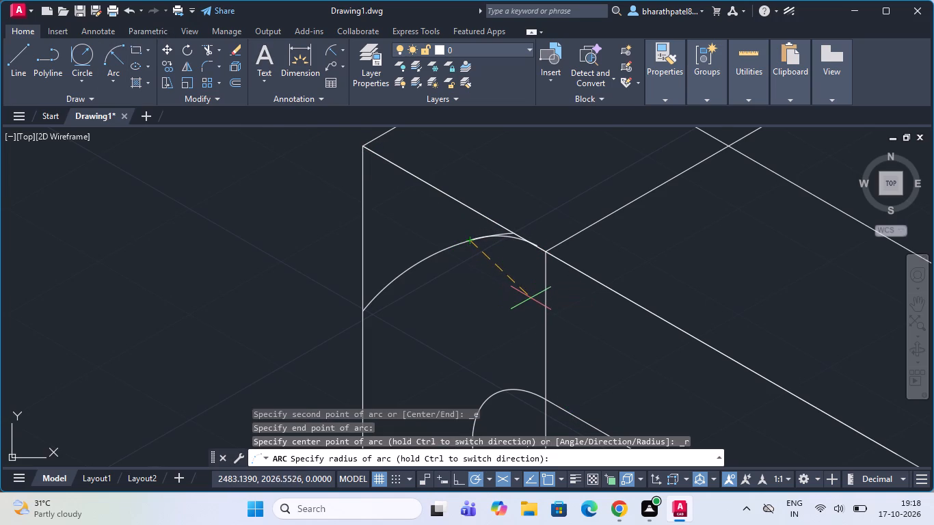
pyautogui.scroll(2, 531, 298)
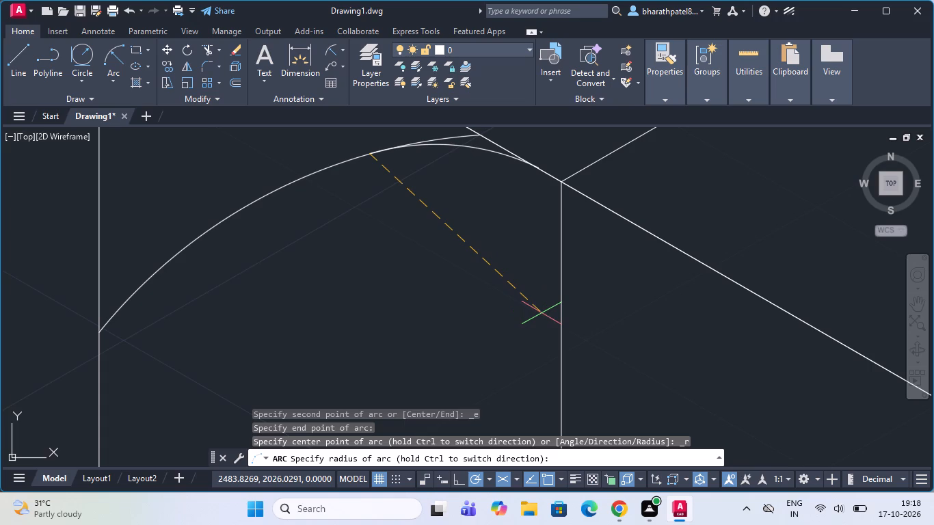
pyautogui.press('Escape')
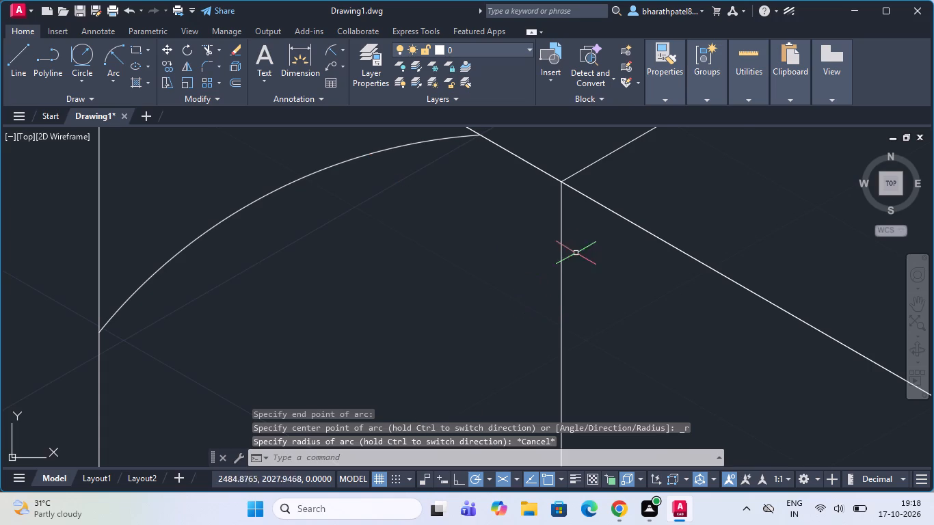
# Draw a small start-end-radius arc from the rear upright's front top edge to the corner arc, smoothing where they meet.
pyautogui.scroll(-2, 509, 230)
pyautogui.scroll(1, 564, 206)
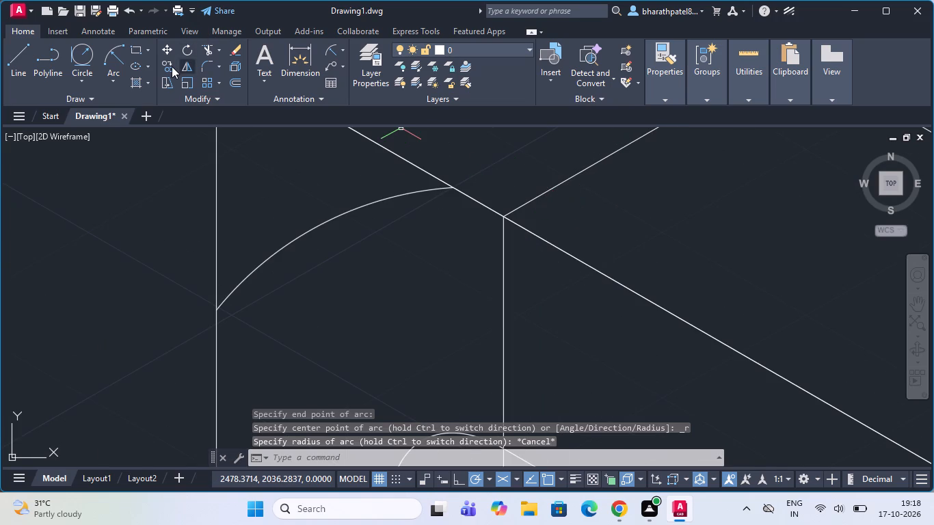
pyautogui.click(118, 56)
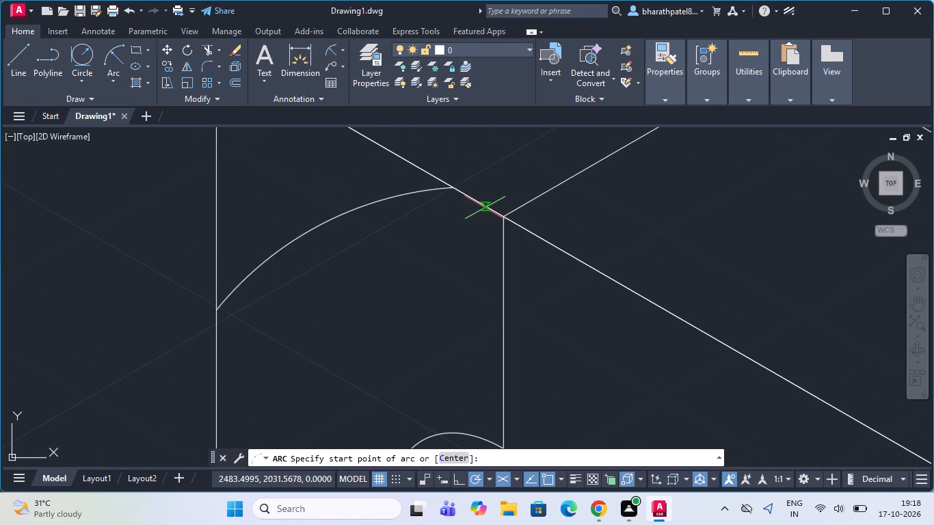
pyautogui.click(484, 206)
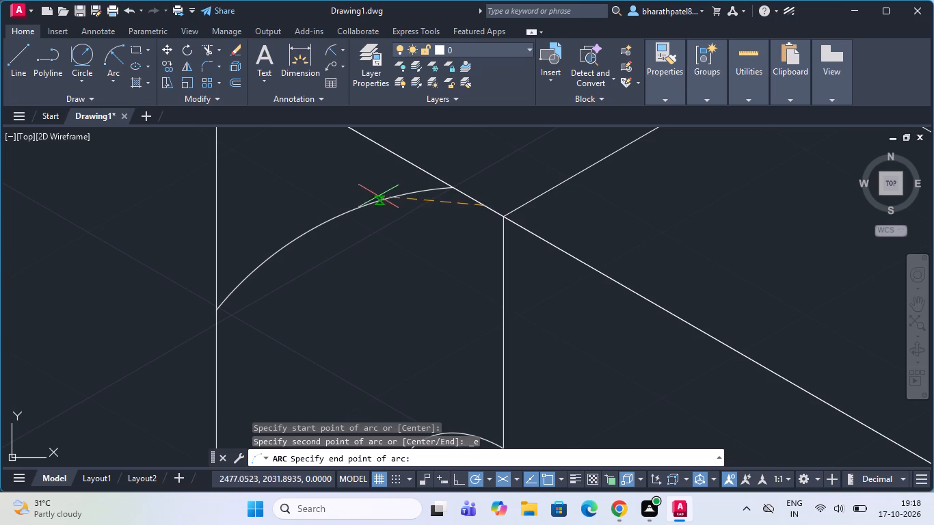
pyautogui.scroll(3, 377, 206)
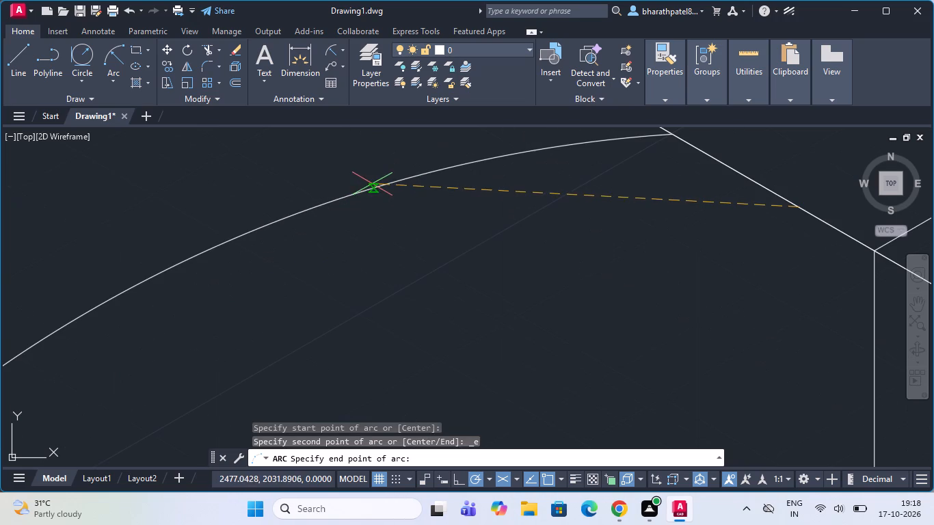
pyautogui.click(369, 189)
pyautogui.scroll(-7, 369, 189)
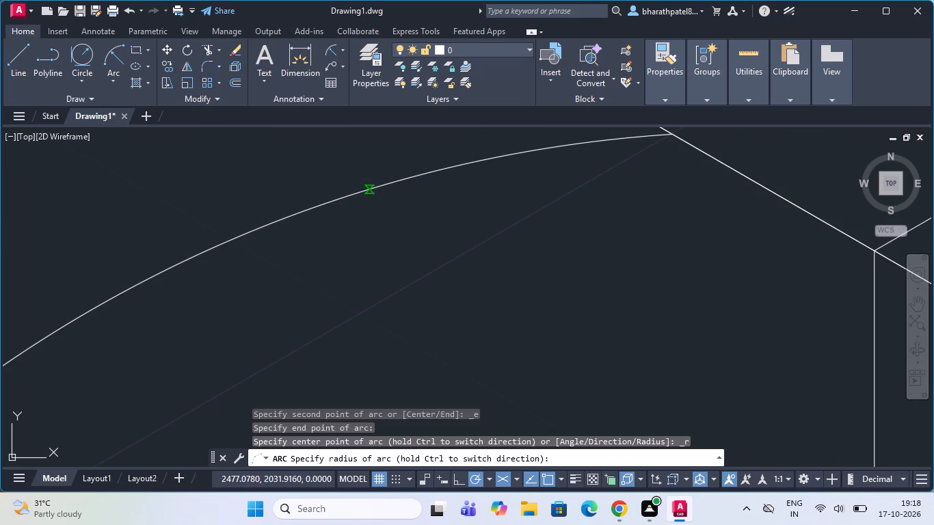
pyautogui.scroll(-1, 304, 193)
pyautogui.scroll(4, 362, 198)
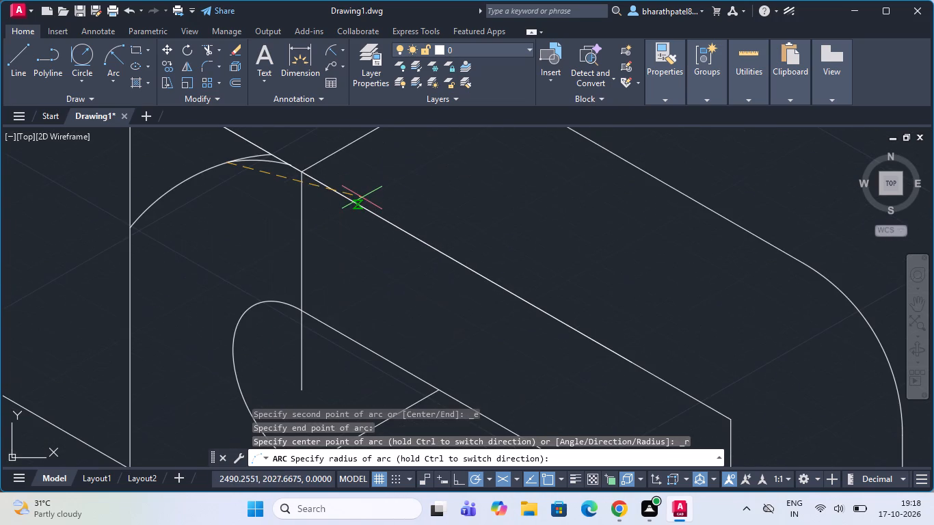
pyautogui.scroll(-3, 289, 161)
pyautogui.scroll(4, 281, 155)
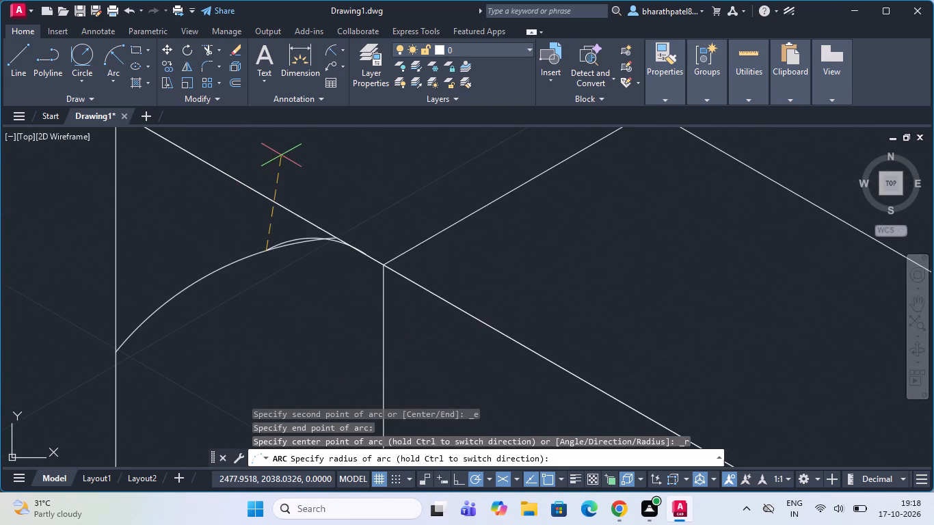
pyautogui.click(416, 319)
pyautogui.scroll(3, 302, 237)
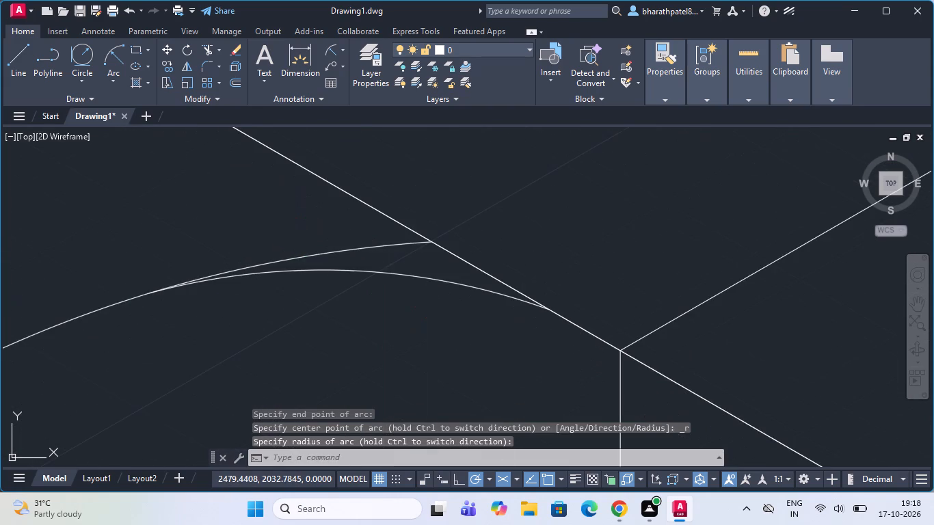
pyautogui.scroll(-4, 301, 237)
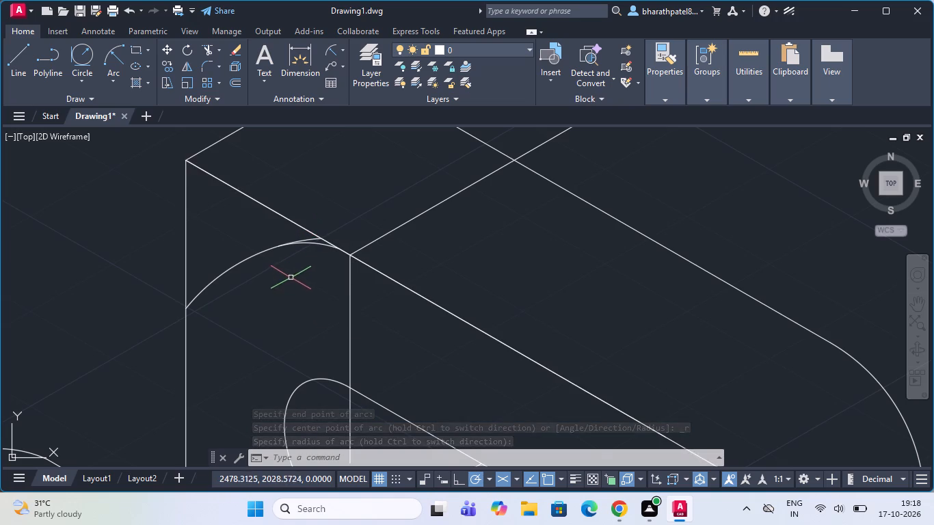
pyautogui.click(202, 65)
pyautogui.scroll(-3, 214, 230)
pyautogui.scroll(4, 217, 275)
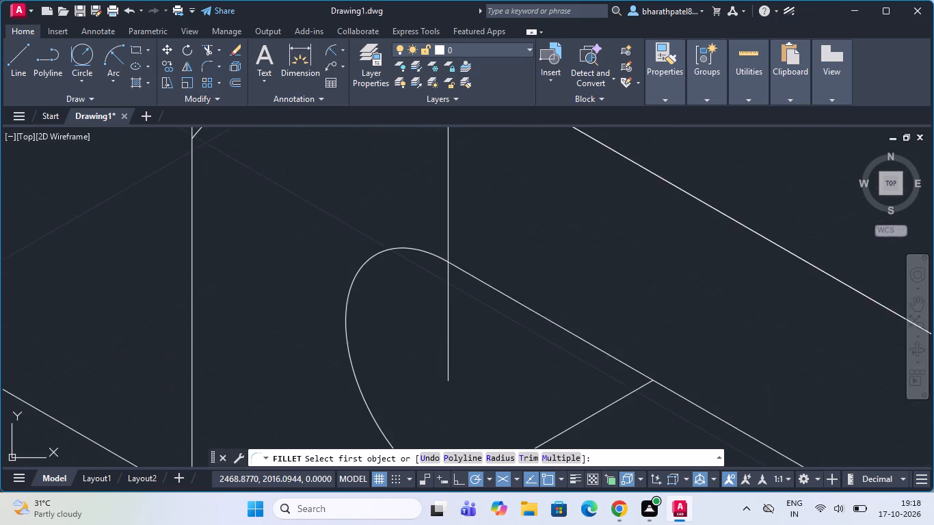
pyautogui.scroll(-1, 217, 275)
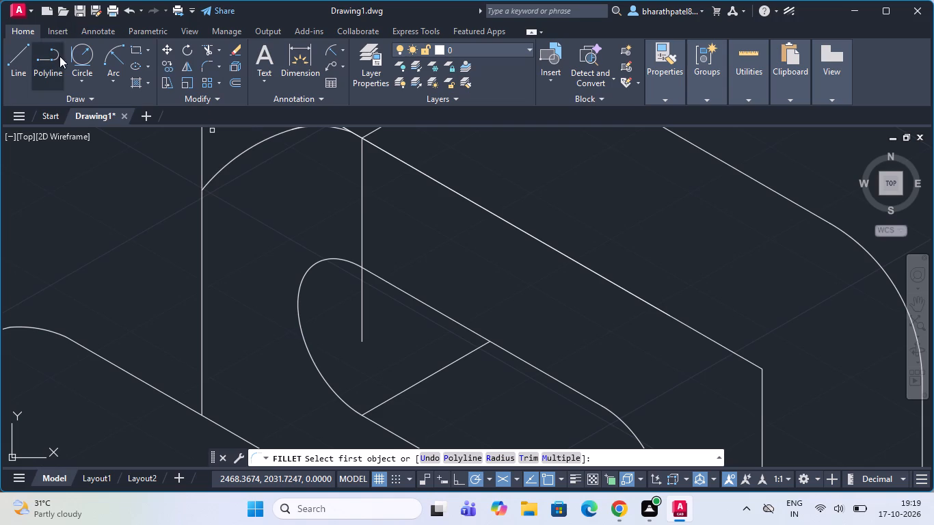
# Draw a start-end-radius arc of radius about 7.2 from the corner arc's lower part to the rear upright's outer vertical edge.
pyautogui.click(111, 52)
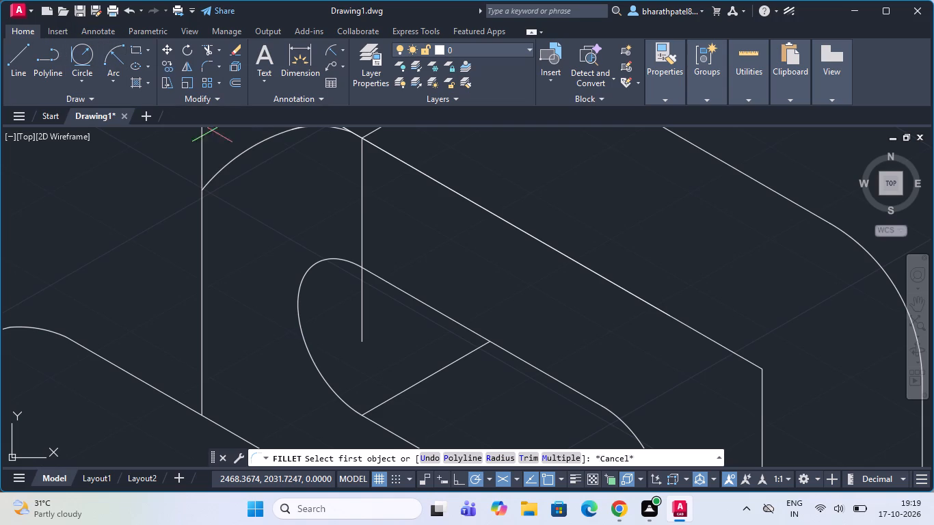
pyautogui.click(229, 163)
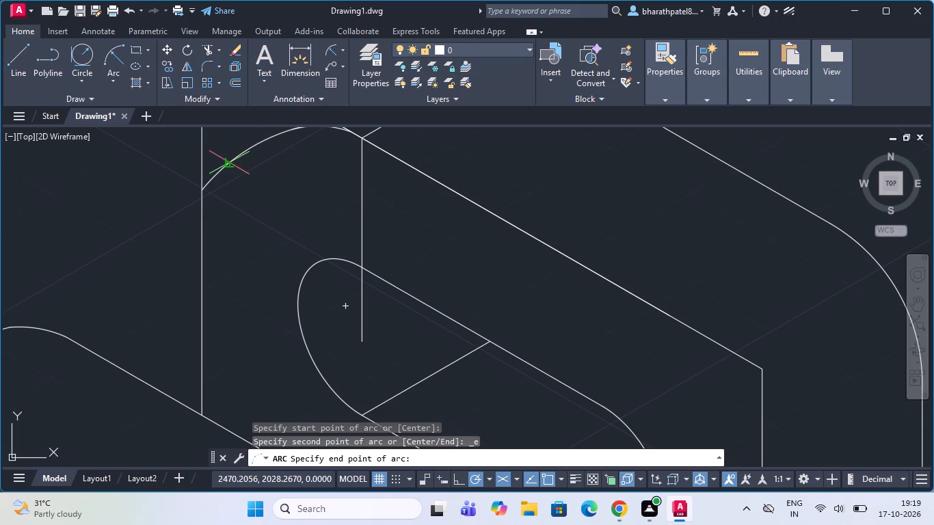
pyautogui.click(200, 215)
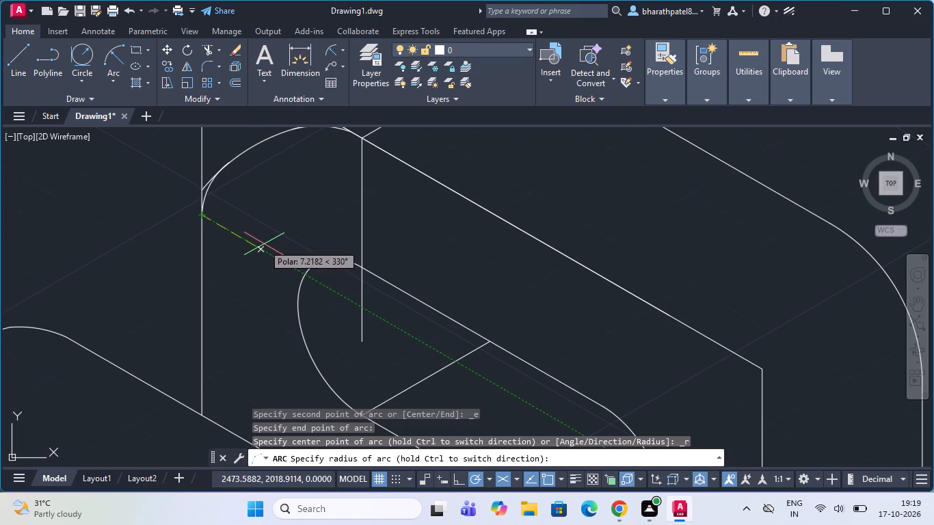
pyautogui.click(265, 245)
pyautogui.scroll(-2, 239, 200)
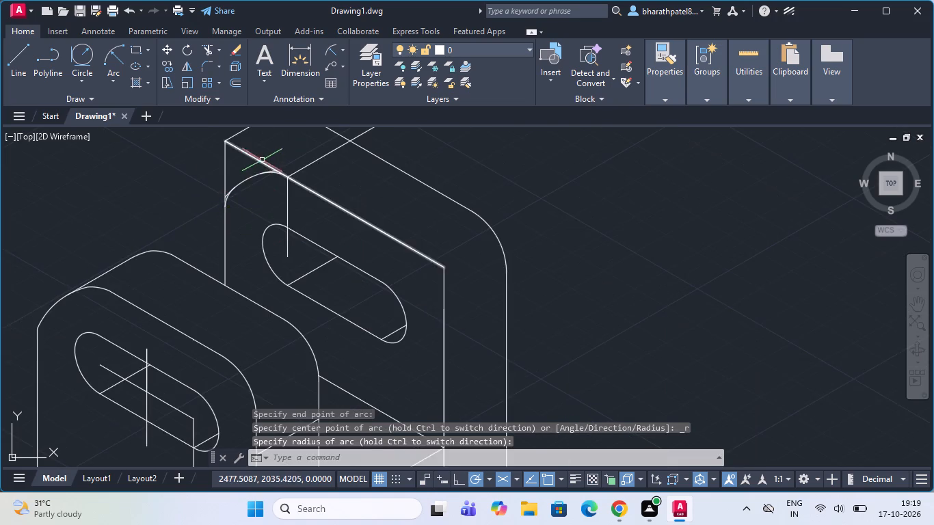
# Trim the large corner arc's leftover ends beyond the two small blending arcs on the rear upright's front face.
pyautogui.scroll(2, 262, 159)
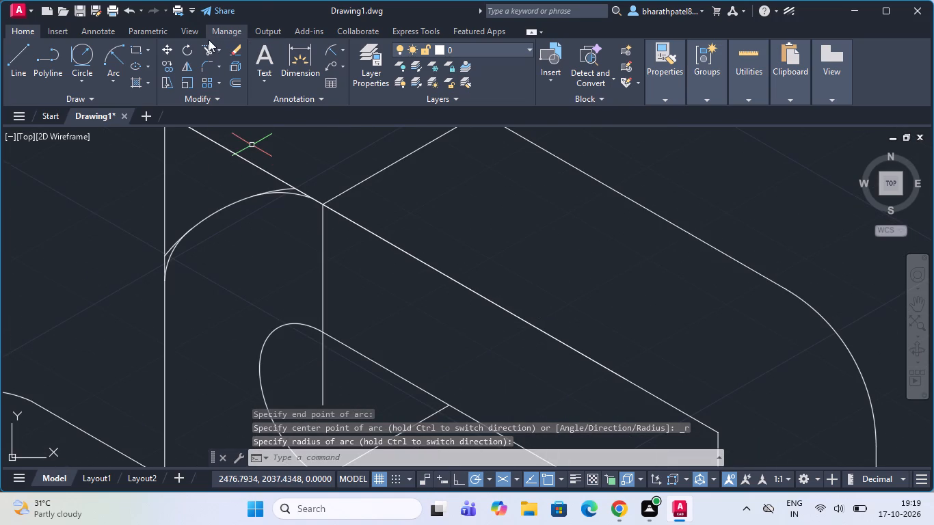
pyautogui.click(206, 46)
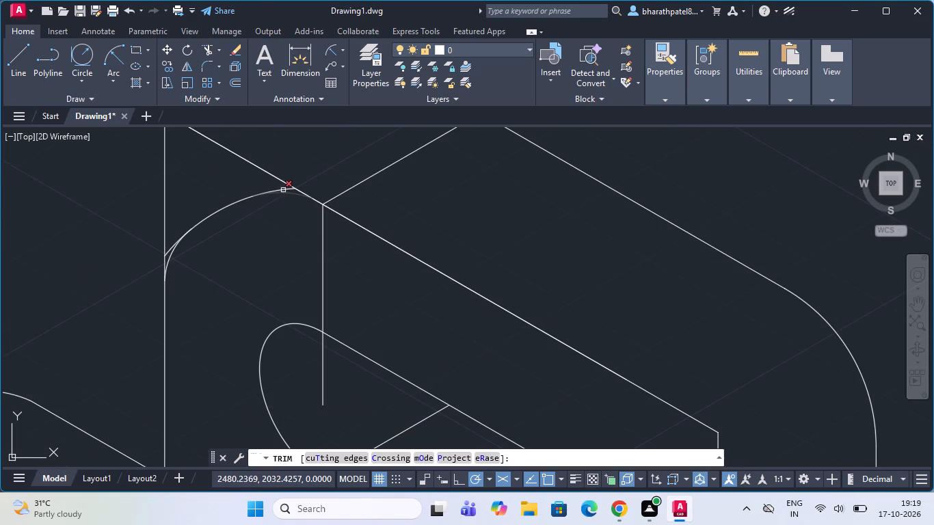
pyautogui.scroll(4, 281, 191)
pyautogui.moveTo(286, 191); pyautogui.dragTo(224, 161)
pyautogui.scroll(-4, 224, 161)
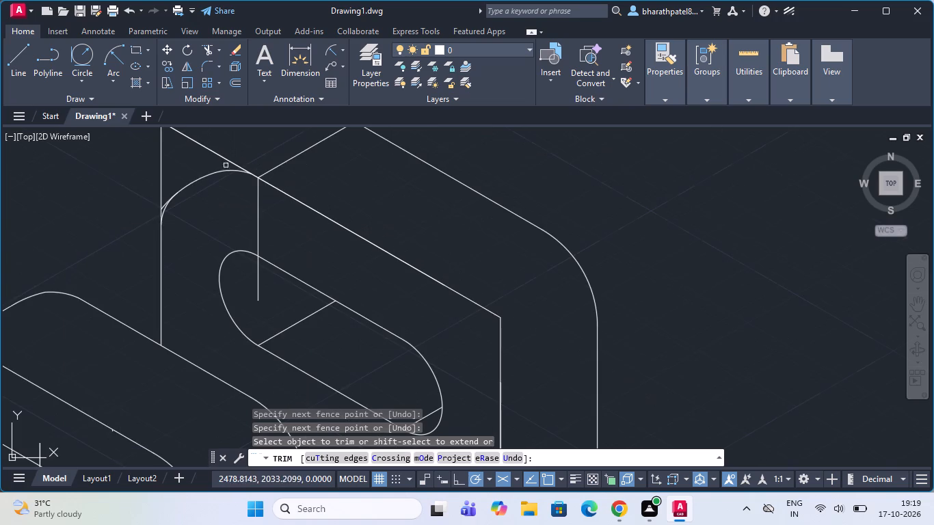
pyautogui.scroll(4, 157, 213)
pyautogui.moveTo(191, 159); pyautogui.dragTo(185, 194)
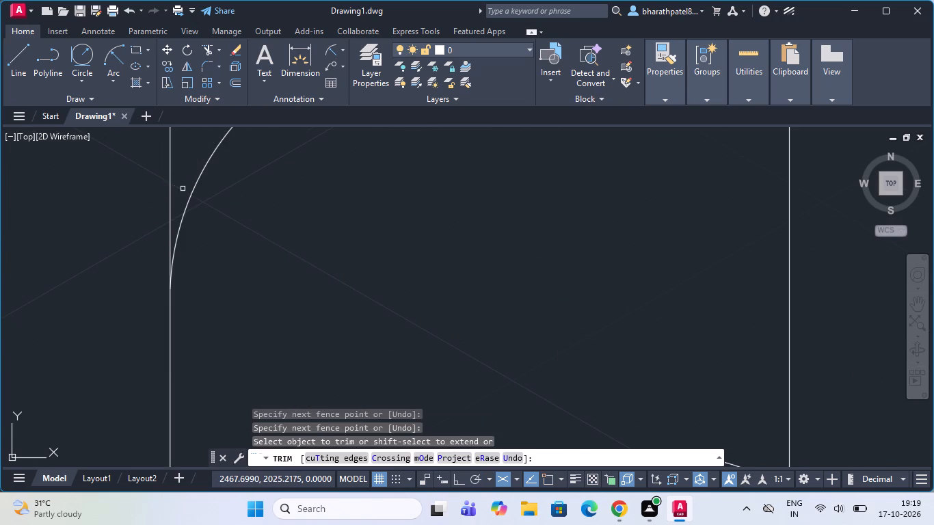
# Trim the sharp corner formed by the vertical and top edges outside the rear upright's rounded front corner.
pyautogui.scroll(-6, 182, 187)
pyautogui.scroll(2, 173, 139)
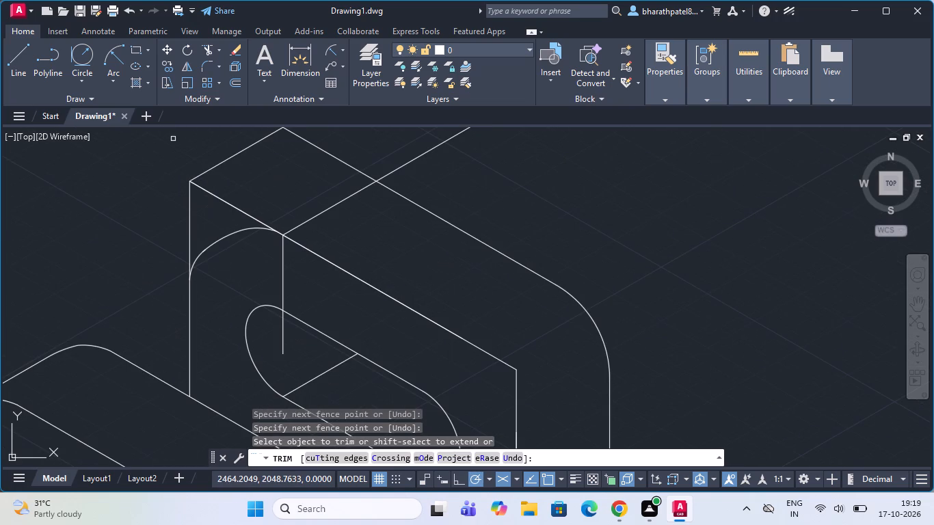
pyautogui.moveTo(167, 225); pyautogui.dragTo(263, 200)
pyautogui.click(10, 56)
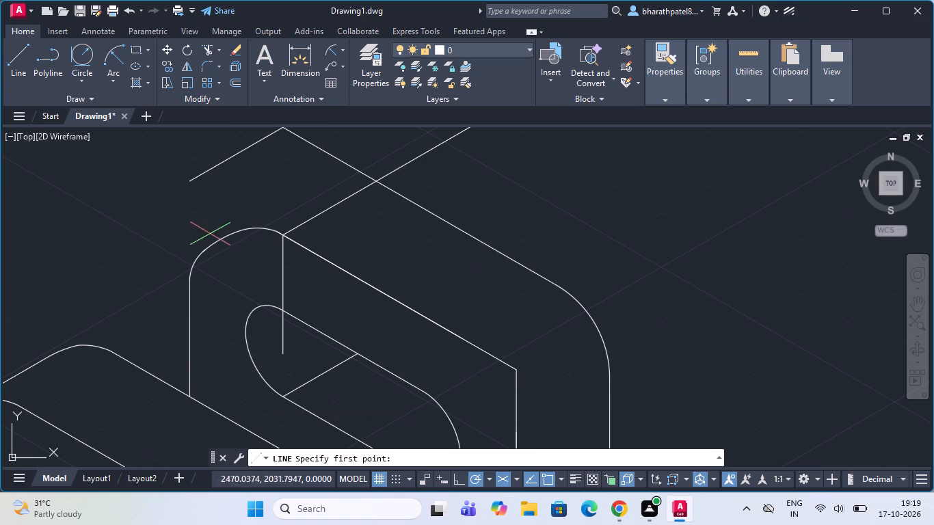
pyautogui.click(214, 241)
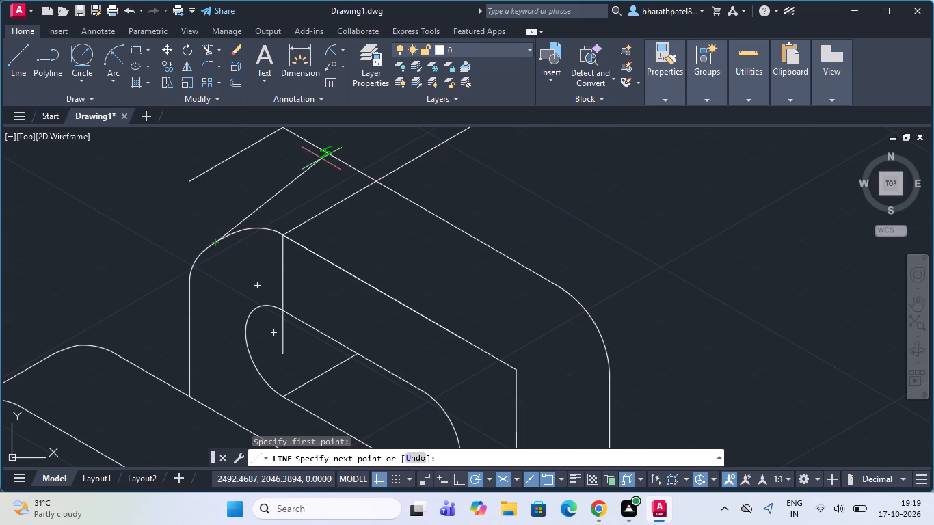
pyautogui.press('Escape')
# Draw a vertical line from the rear upright's back top corner down to just below its slot's left end.
pyautogui.click(14, 59)
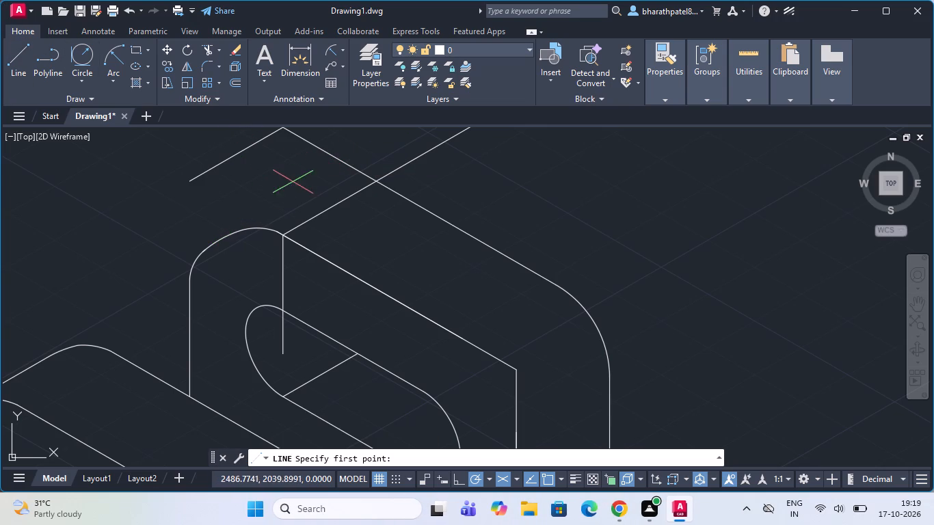
pyautogui.scroll(-3, 285, 140)
pyautogui.scroll(2, 284, 138)
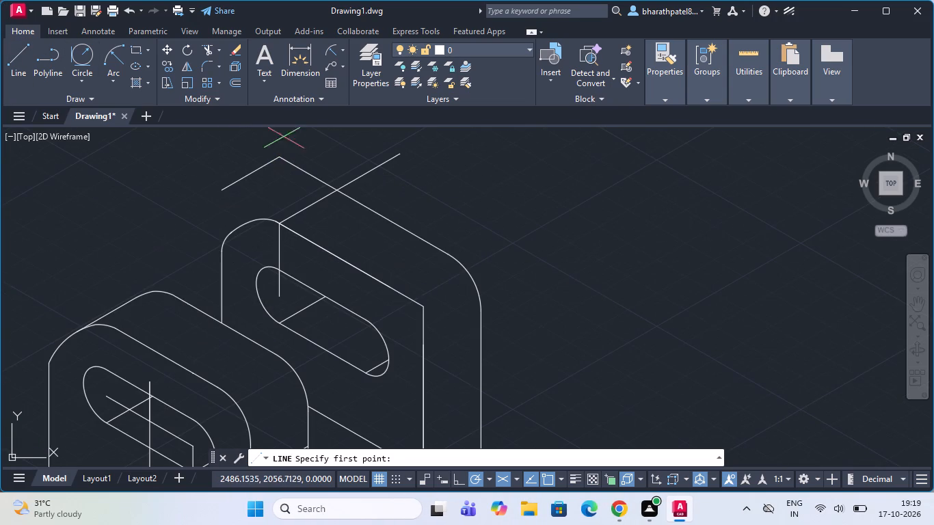
pyautogui.click(278, 159)
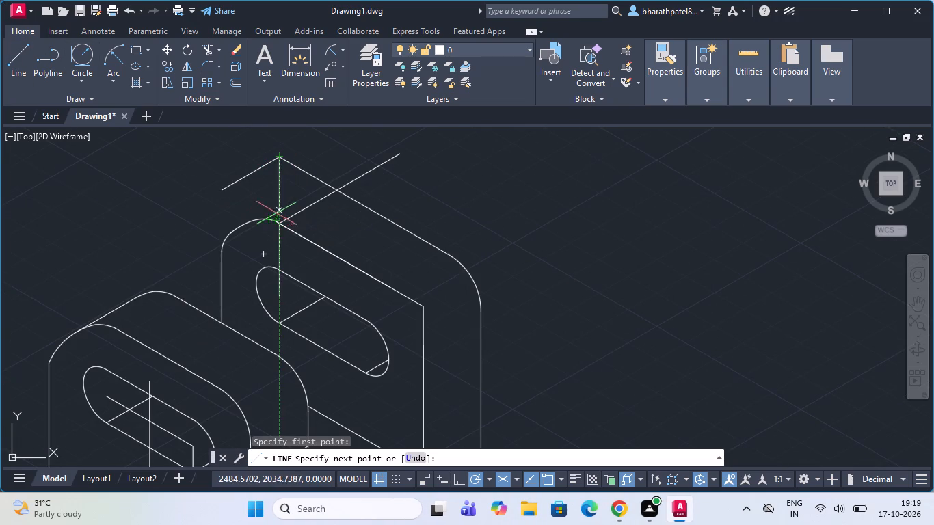
pyautogui.click(282, 344)
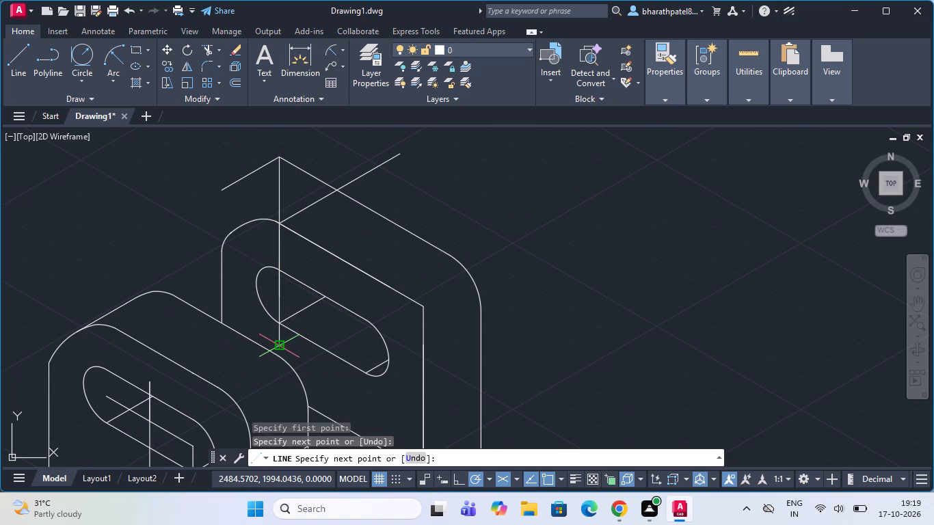
pyautogui.press('Escape')
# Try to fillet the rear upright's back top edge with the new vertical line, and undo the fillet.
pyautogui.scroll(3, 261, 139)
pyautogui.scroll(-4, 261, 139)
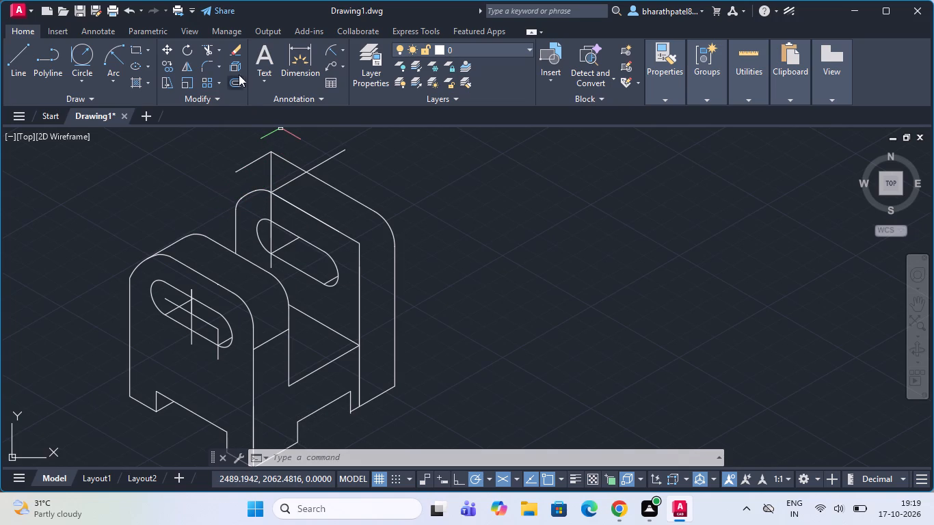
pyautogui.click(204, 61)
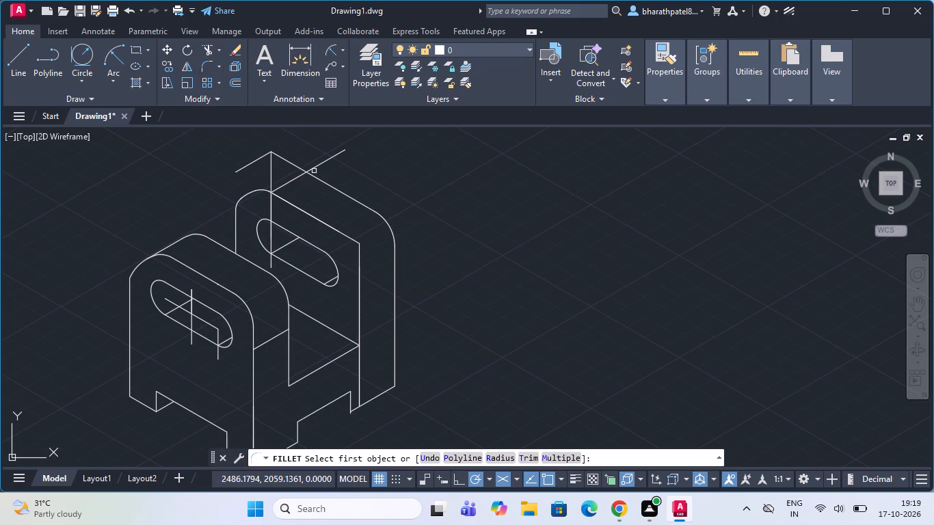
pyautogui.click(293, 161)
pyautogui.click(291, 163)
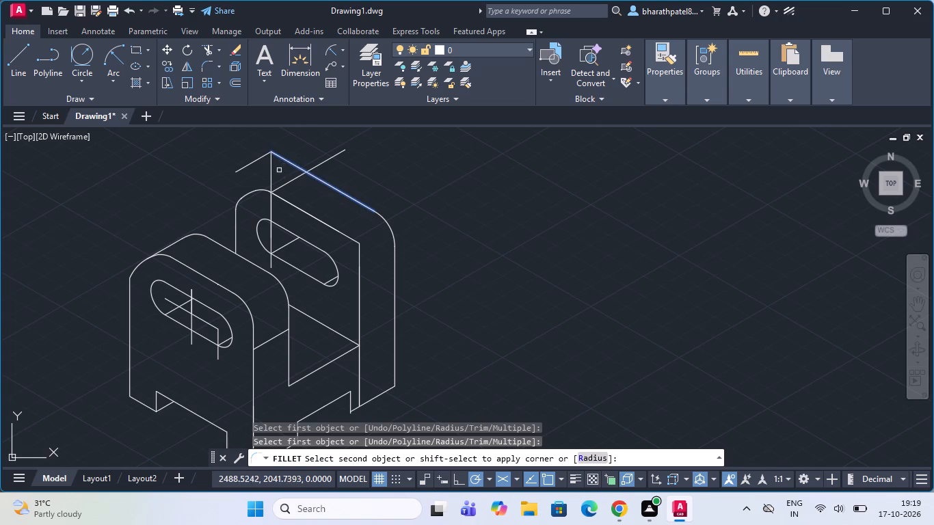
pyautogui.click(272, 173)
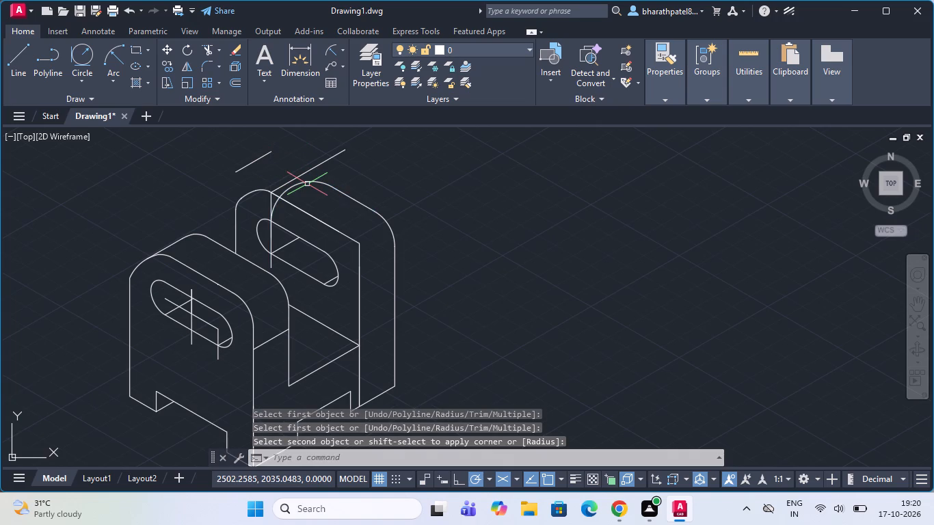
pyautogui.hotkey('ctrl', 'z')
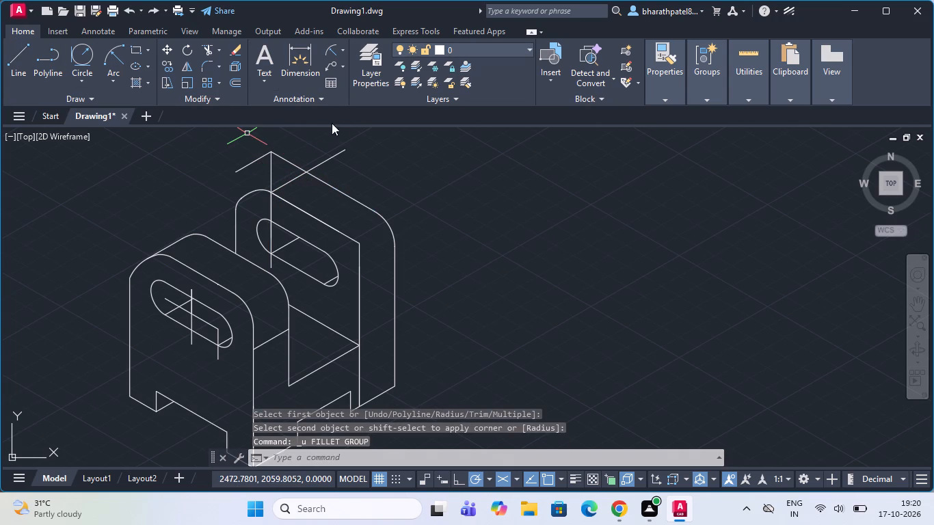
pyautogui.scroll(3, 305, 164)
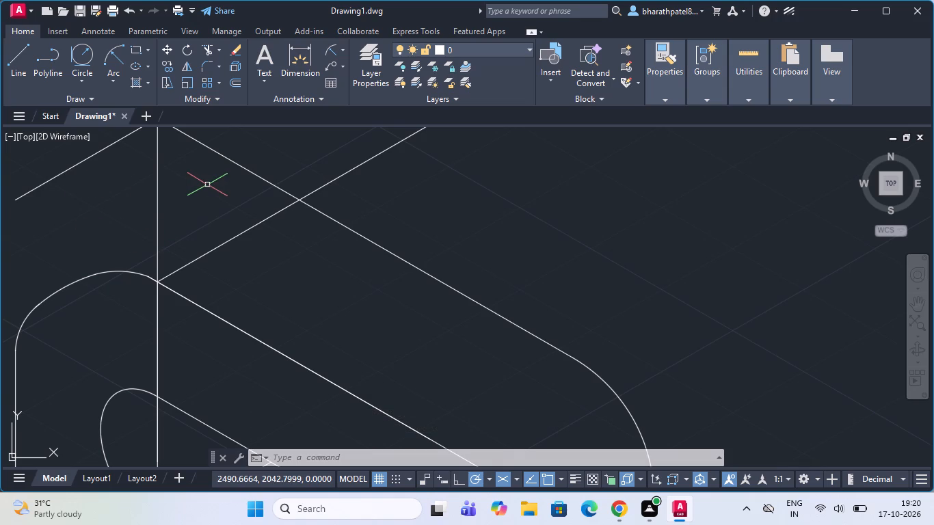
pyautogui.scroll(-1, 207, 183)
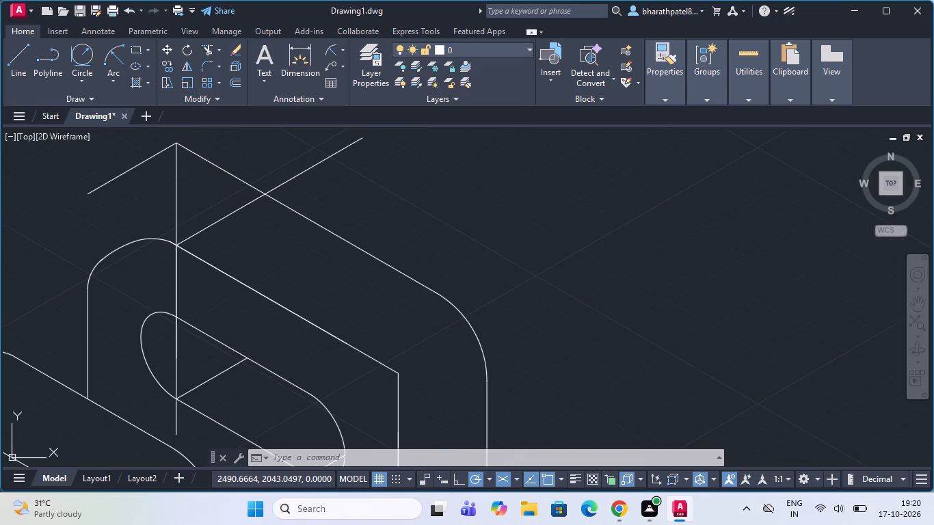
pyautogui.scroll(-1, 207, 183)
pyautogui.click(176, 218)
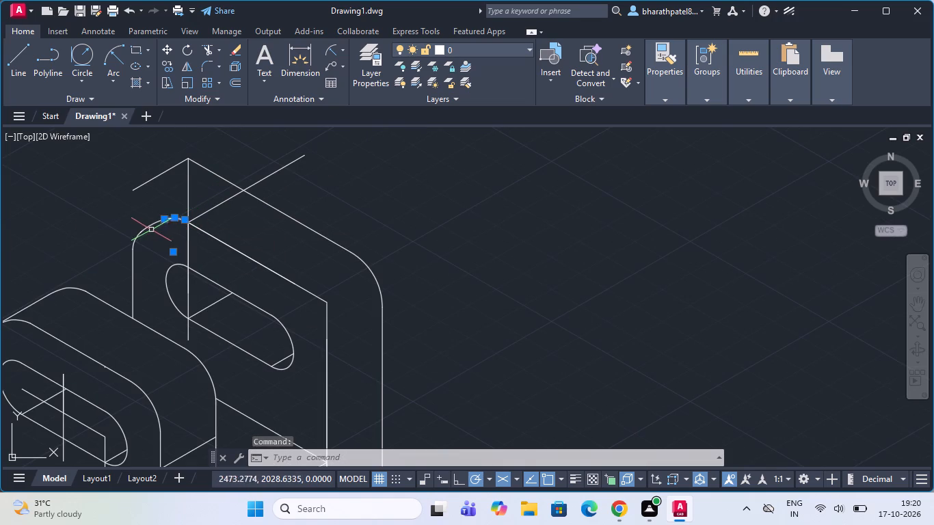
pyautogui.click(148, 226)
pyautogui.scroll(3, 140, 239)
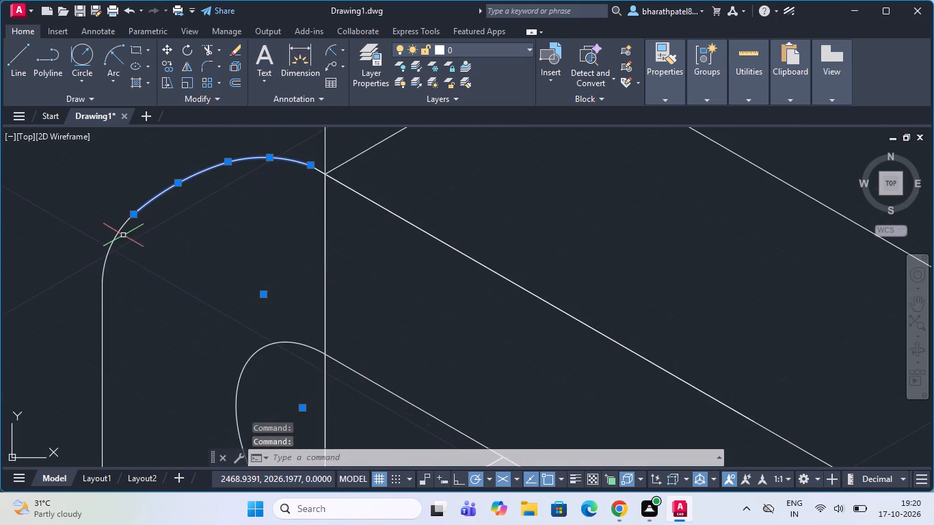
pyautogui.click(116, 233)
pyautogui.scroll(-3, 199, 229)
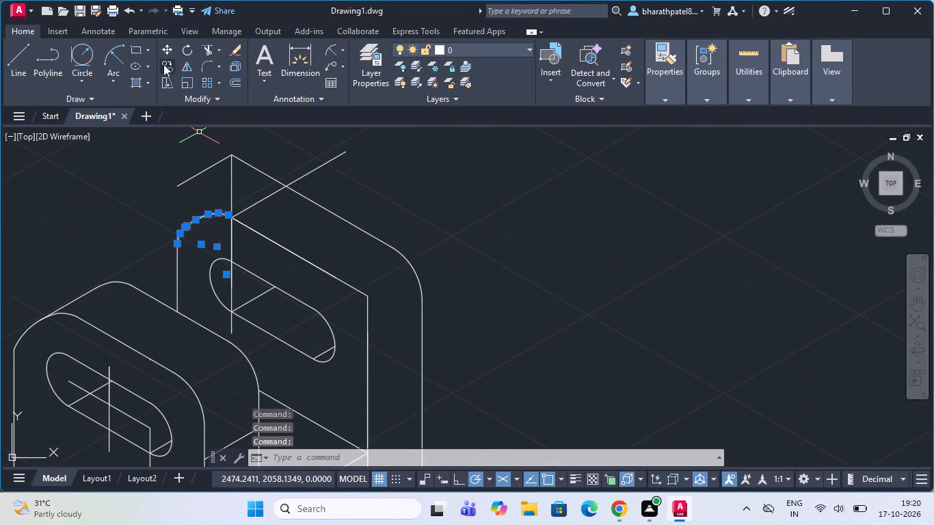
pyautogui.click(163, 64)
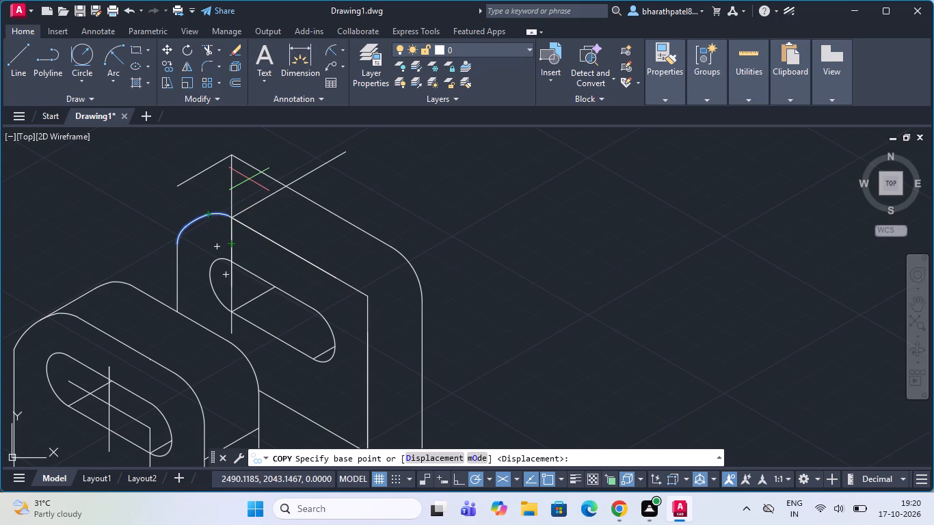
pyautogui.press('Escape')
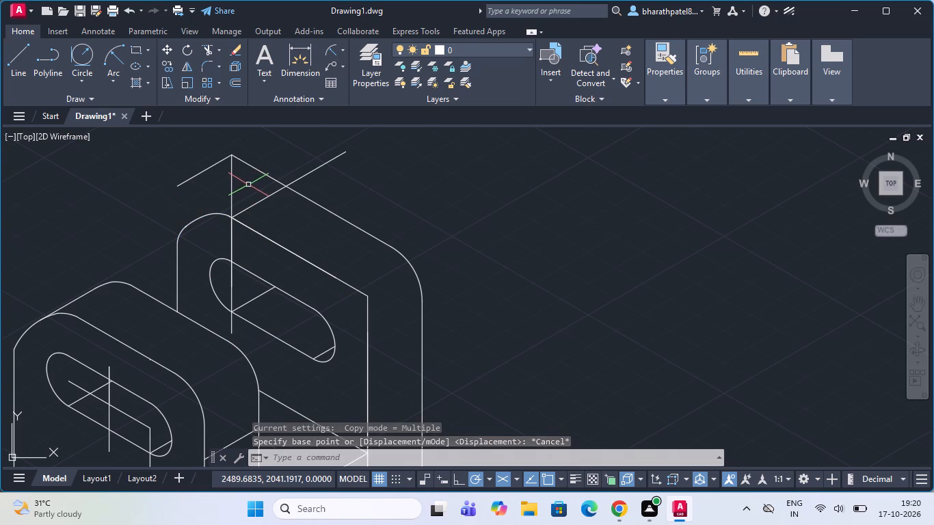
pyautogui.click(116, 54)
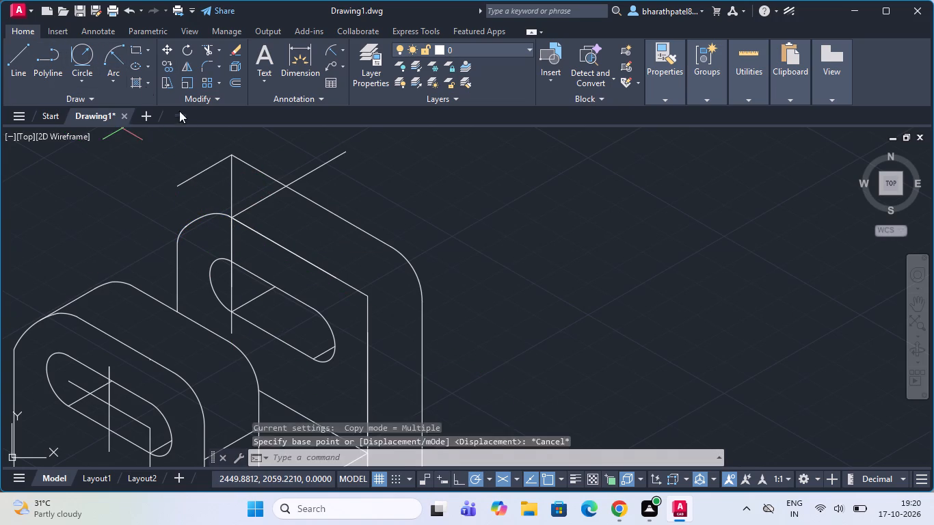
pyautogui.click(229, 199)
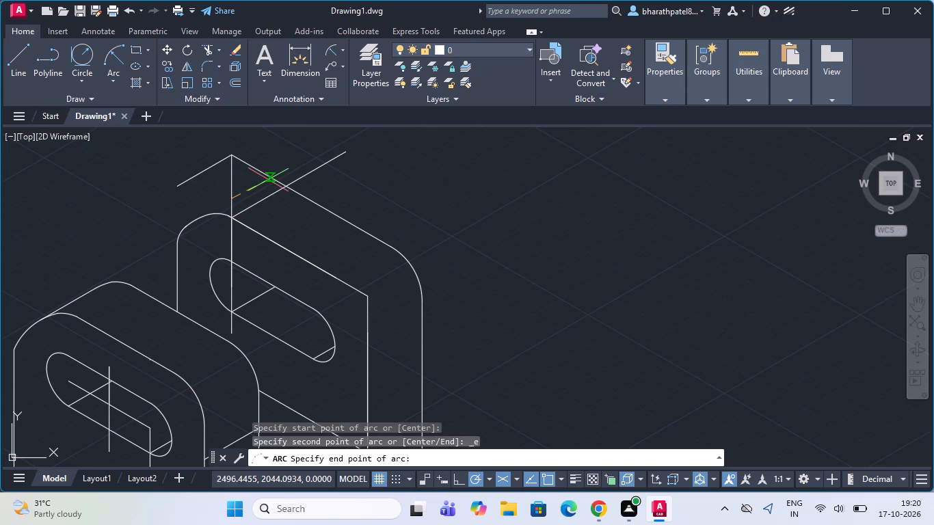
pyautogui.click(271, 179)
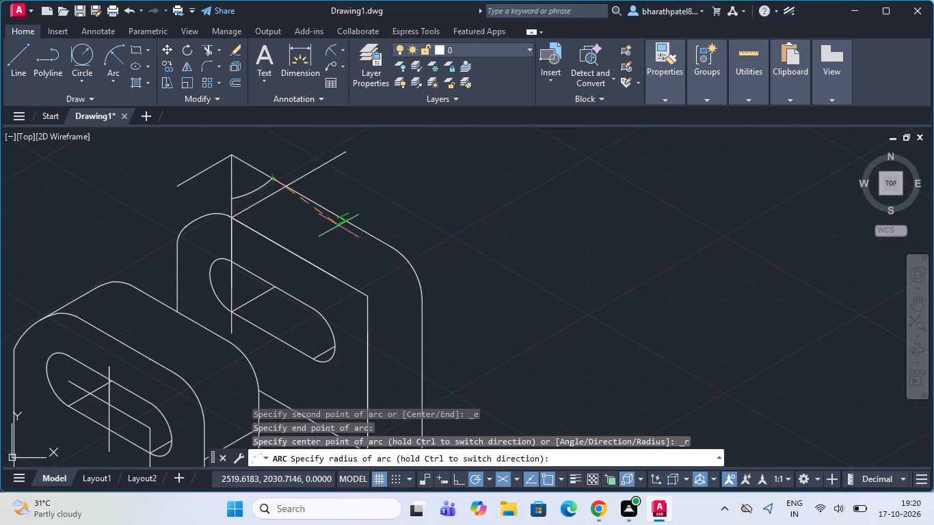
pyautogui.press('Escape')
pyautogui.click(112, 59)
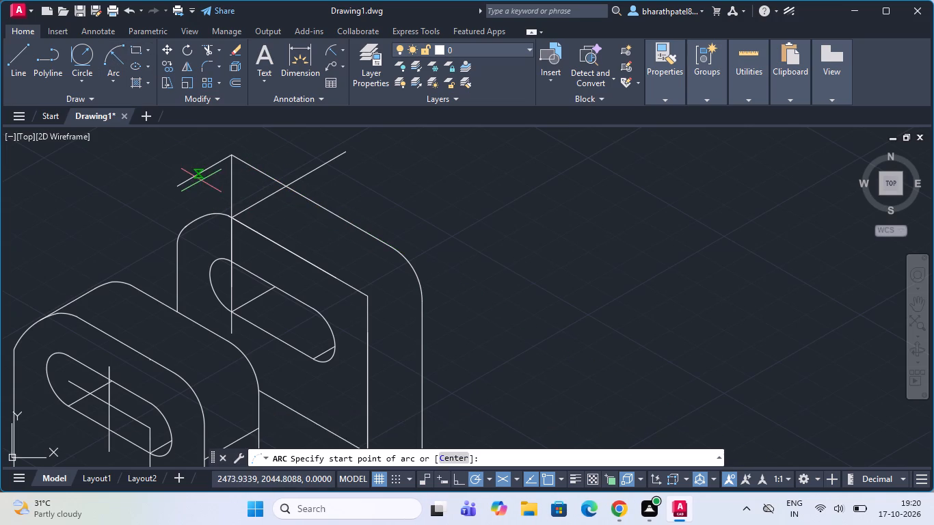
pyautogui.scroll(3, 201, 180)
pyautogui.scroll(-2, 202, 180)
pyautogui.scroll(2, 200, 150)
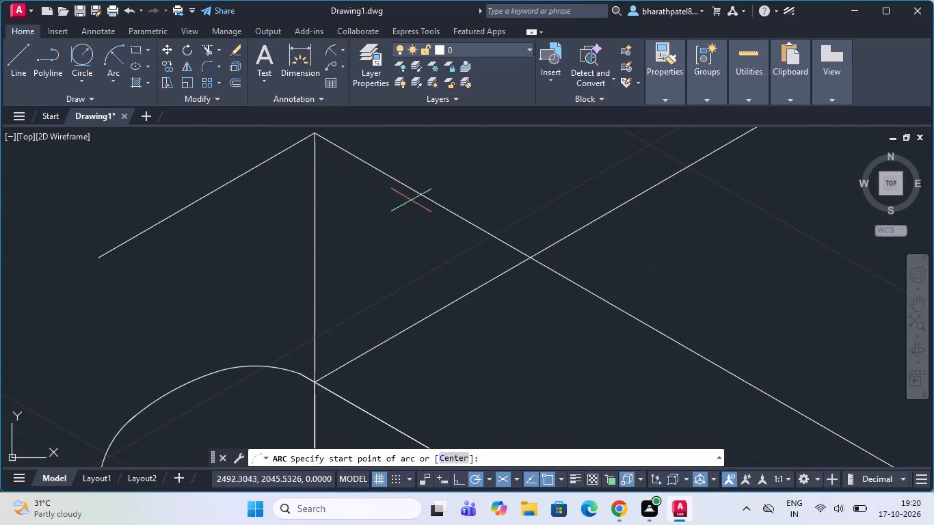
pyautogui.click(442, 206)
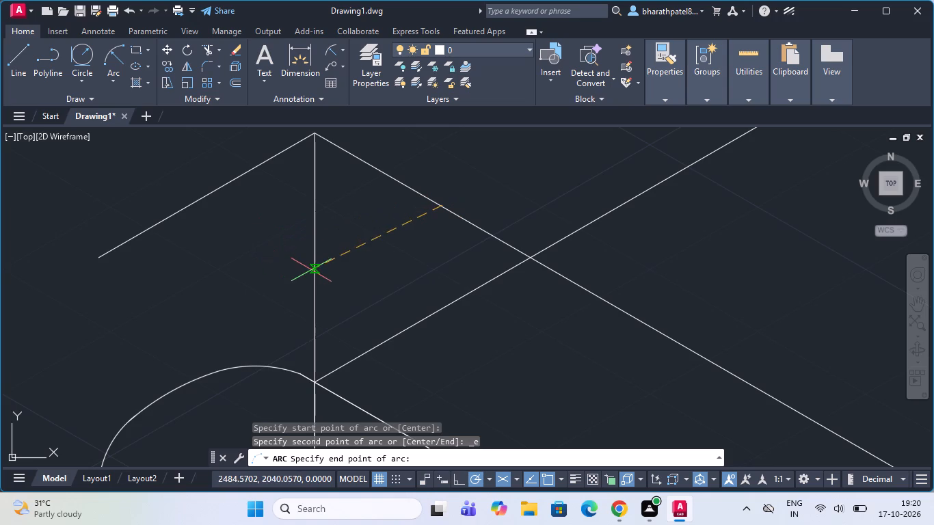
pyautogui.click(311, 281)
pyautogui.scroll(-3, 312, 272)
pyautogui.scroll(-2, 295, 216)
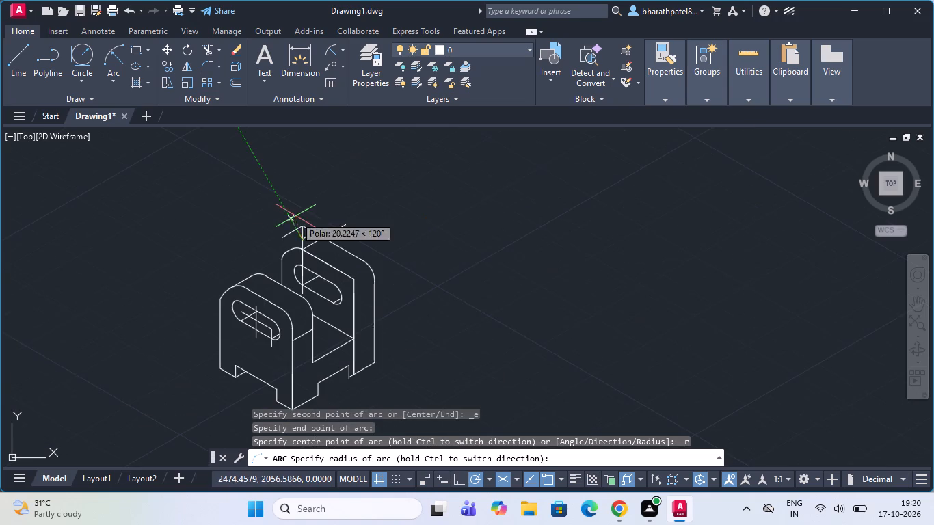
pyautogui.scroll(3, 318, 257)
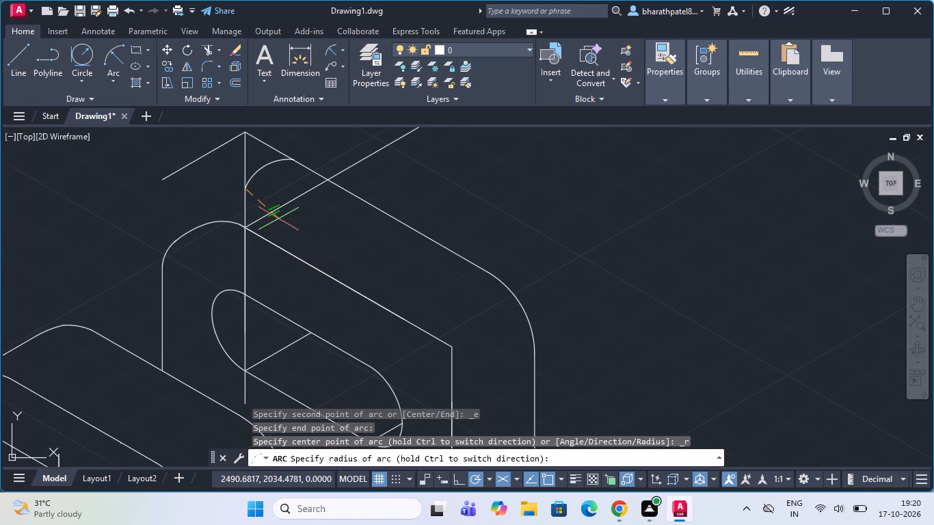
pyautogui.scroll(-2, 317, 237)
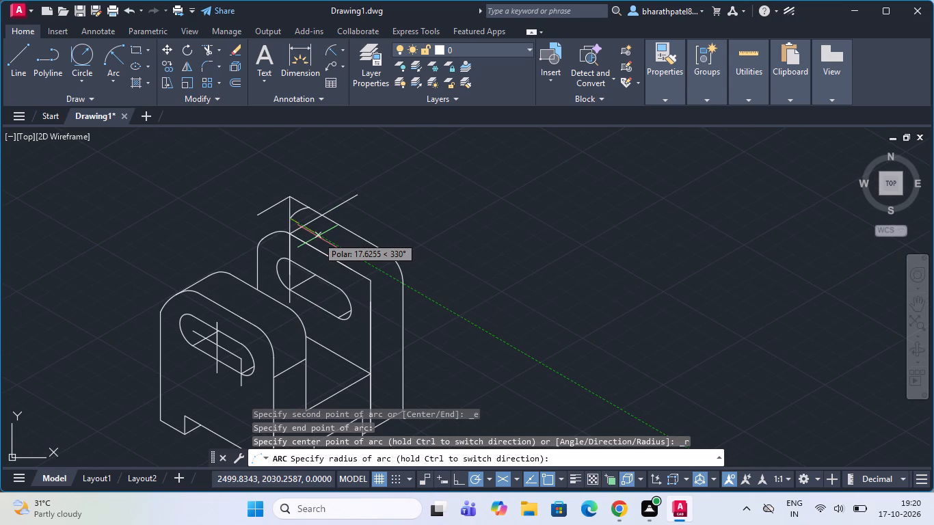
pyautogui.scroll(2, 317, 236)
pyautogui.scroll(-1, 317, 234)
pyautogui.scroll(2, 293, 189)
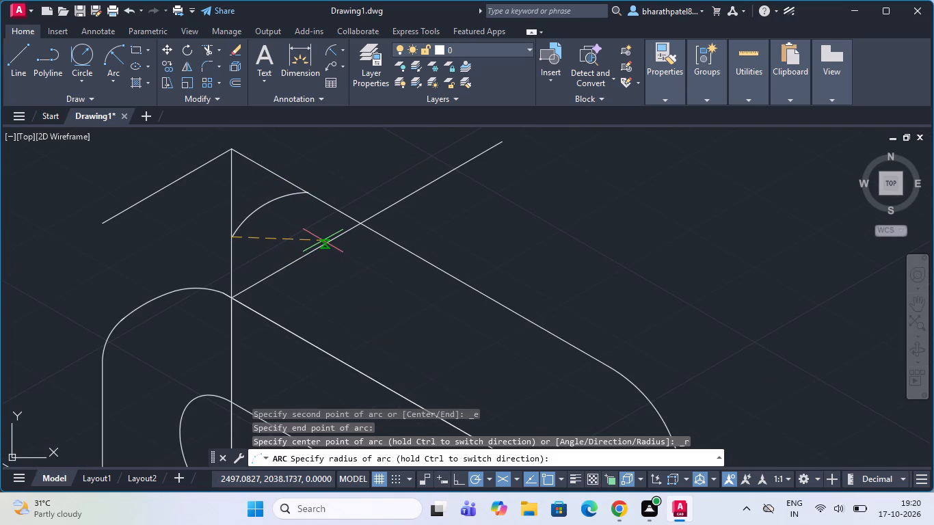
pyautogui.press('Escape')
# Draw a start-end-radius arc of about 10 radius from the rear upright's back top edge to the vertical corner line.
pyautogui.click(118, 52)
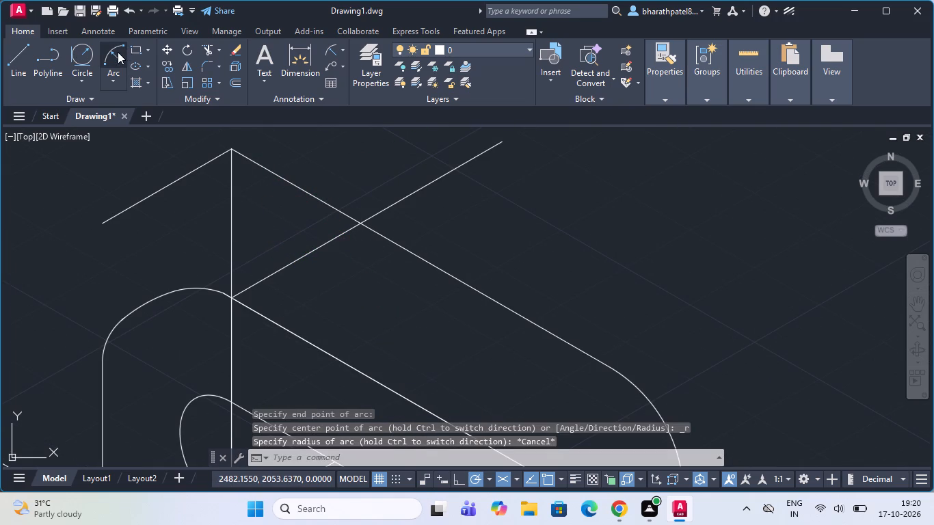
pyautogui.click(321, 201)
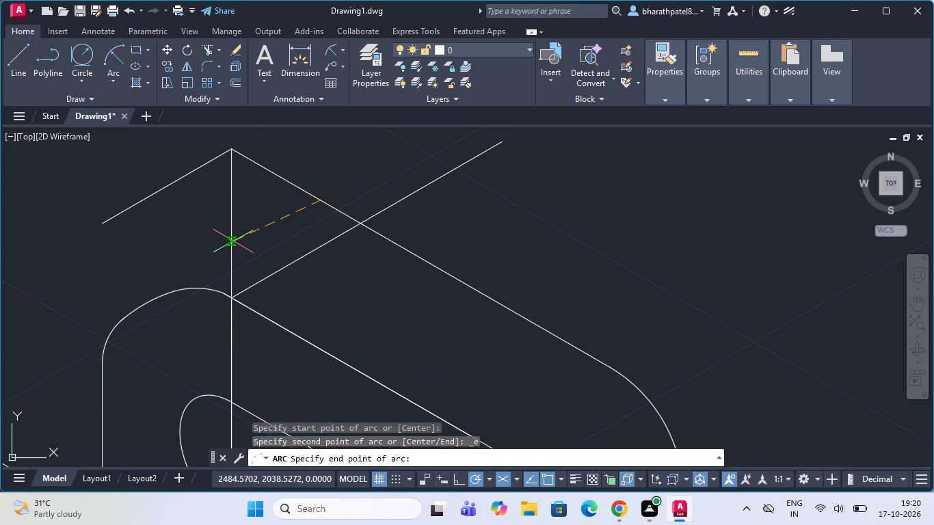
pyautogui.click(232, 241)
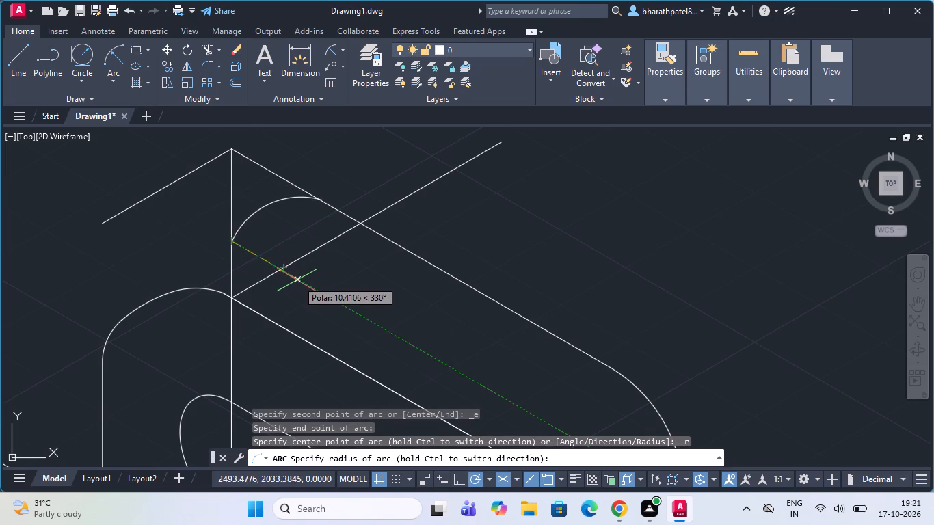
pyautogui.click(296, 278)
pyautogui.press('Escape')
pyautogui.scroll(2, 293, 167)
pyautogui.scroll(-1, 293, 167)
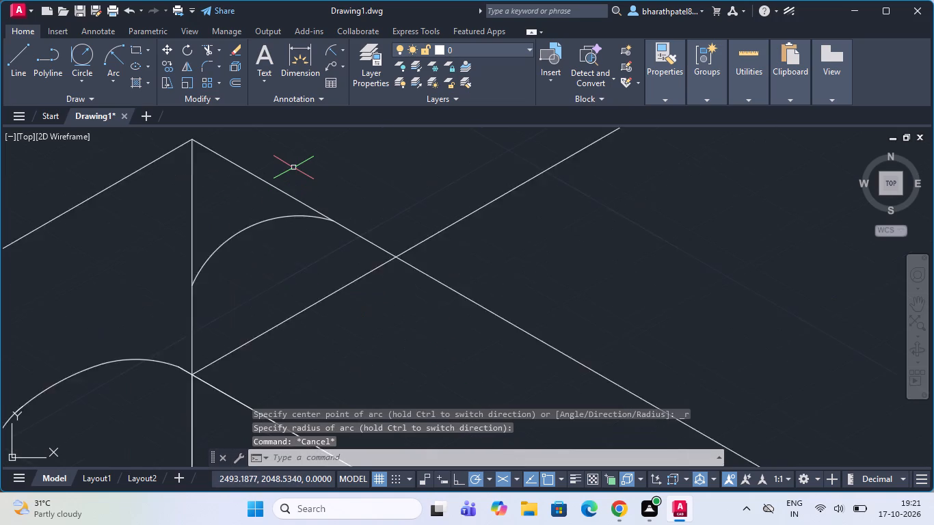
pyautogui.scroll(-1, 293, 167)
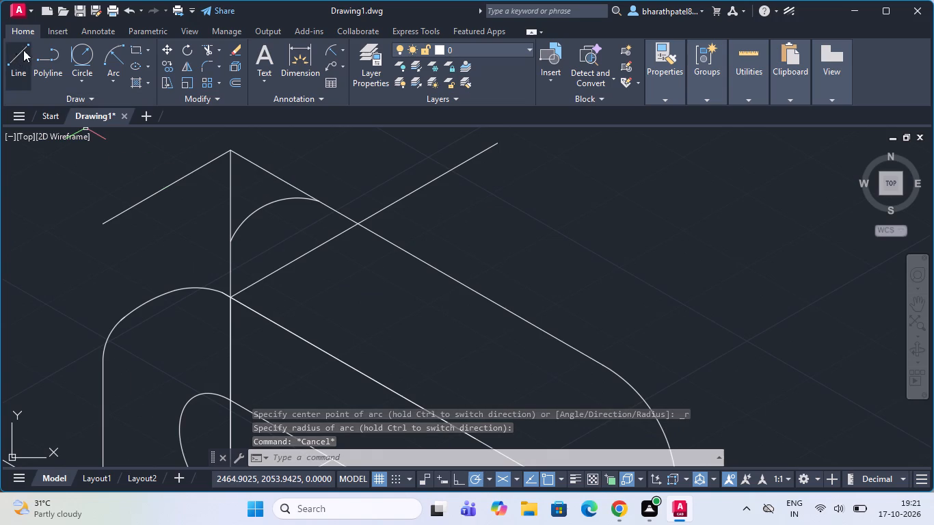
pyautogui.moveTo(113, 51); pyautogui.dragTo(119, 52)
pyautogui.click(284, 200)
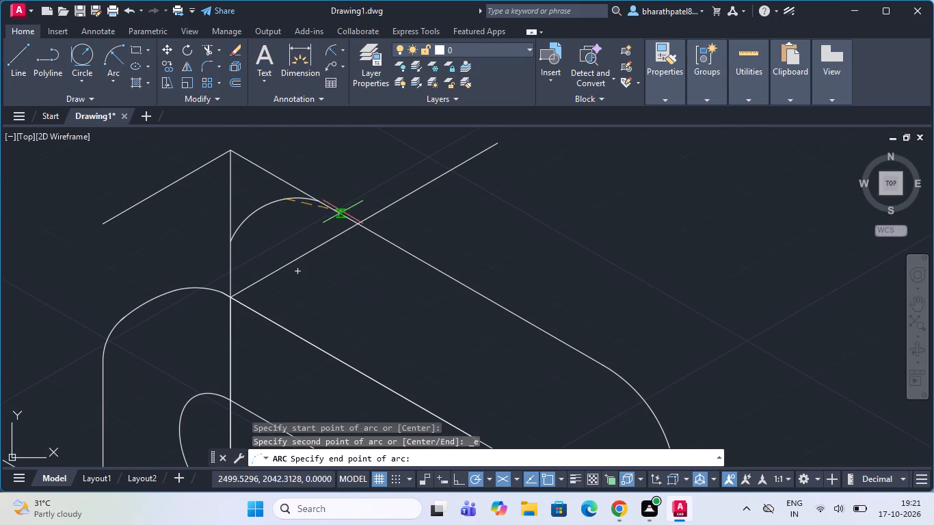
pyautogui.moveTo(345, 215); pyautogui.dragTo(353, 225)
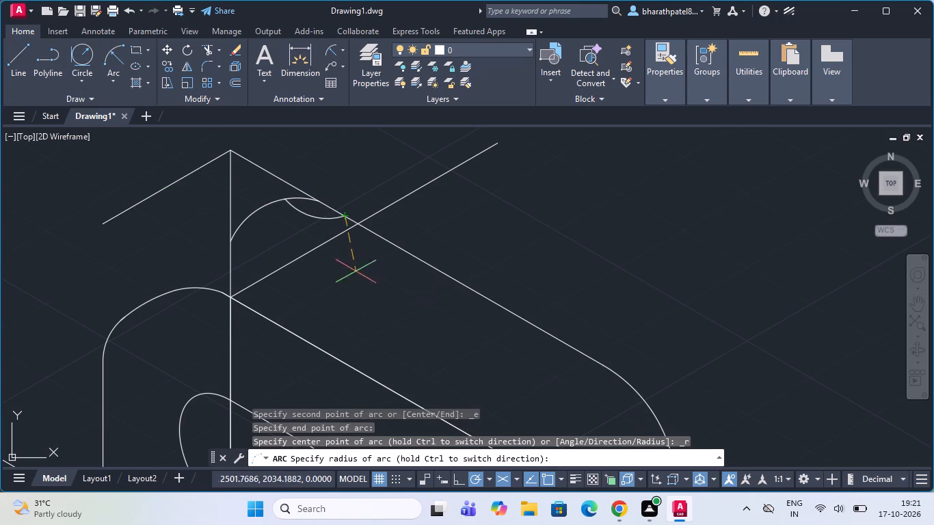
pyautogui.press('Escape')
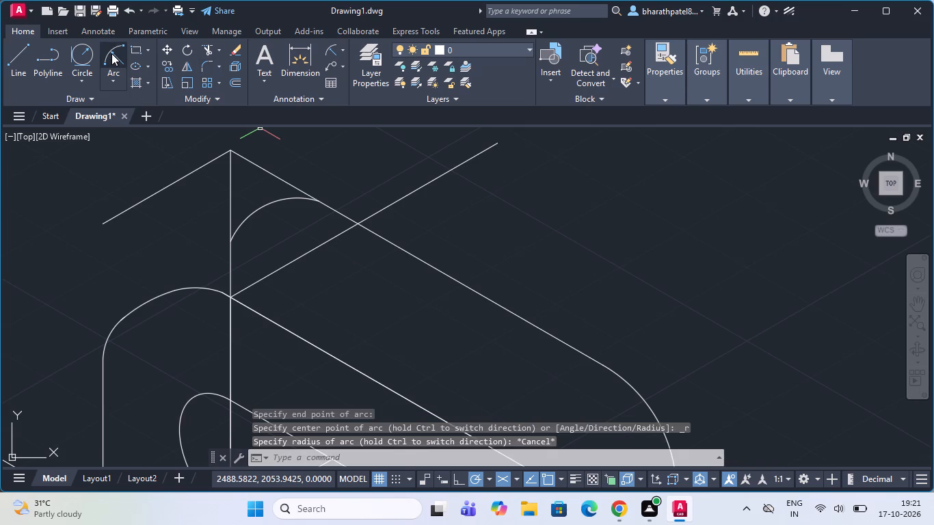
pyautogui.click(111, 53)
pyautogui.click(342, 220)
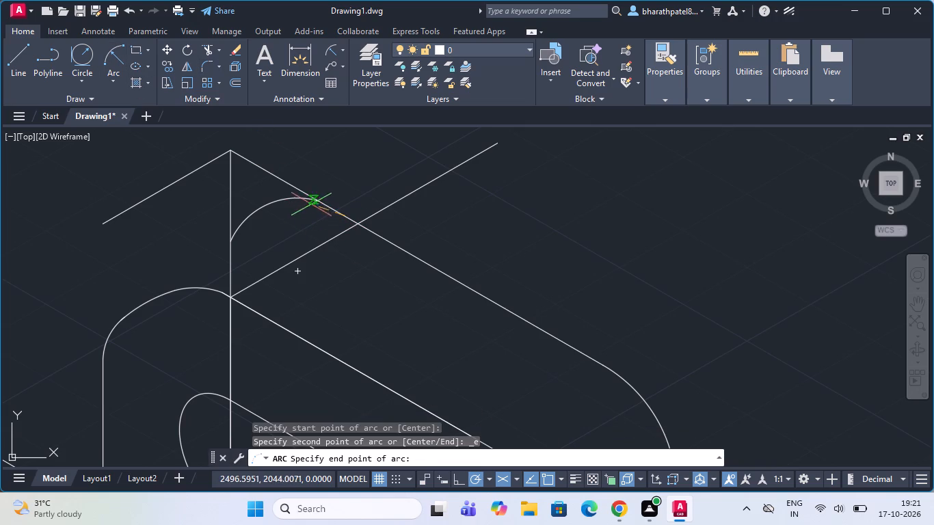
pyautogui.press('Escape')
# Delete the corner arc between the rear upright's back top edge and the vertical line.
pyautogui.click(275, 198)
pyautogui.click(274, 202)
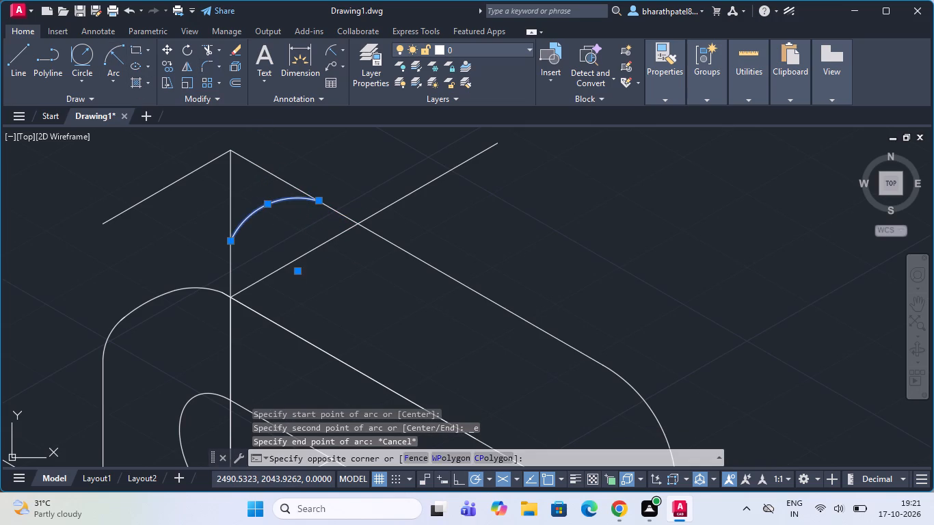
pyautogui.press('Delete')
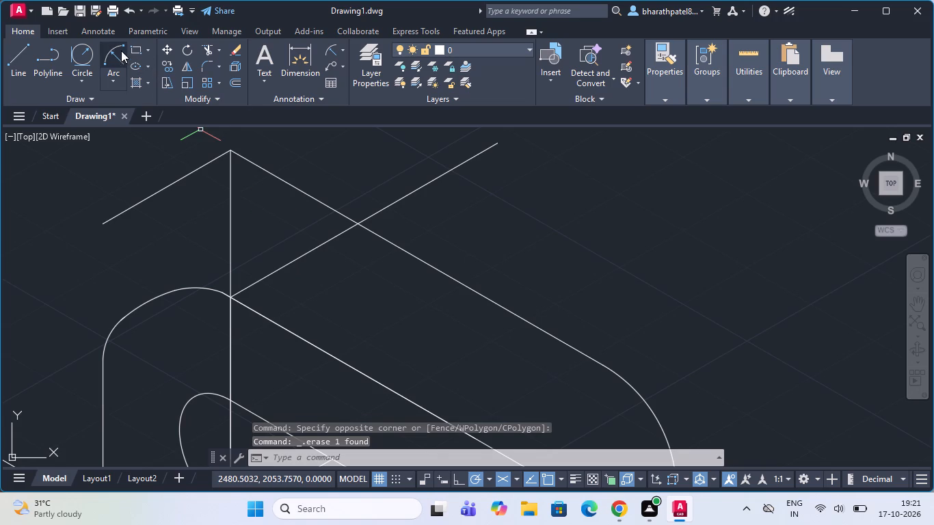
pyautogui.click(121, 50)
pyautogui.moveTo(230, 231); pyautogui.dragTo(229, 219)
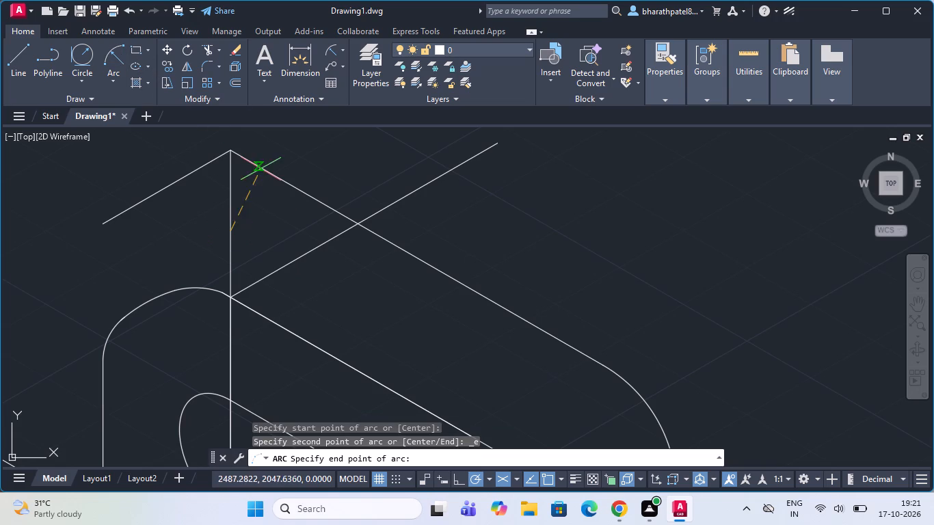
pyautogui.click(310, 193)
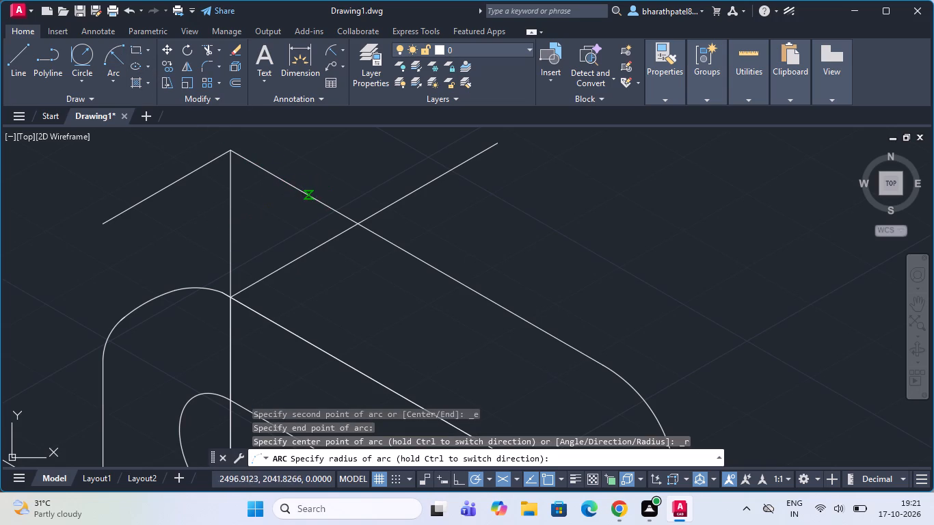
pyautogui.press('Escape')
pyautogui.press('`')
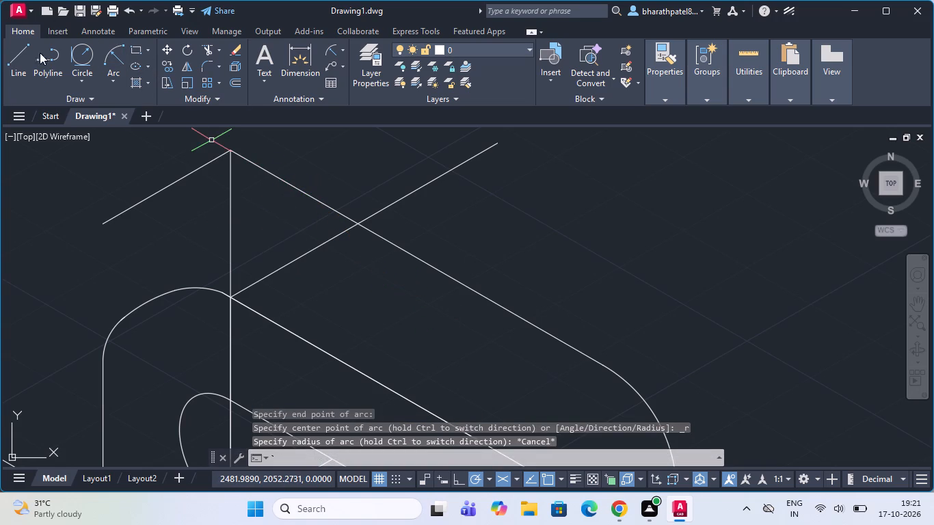
# Draw a start-end-radius arc of radius 20 from the rear upright's back top edge to the vertical corner line.
pyautogui.click(109, 56)
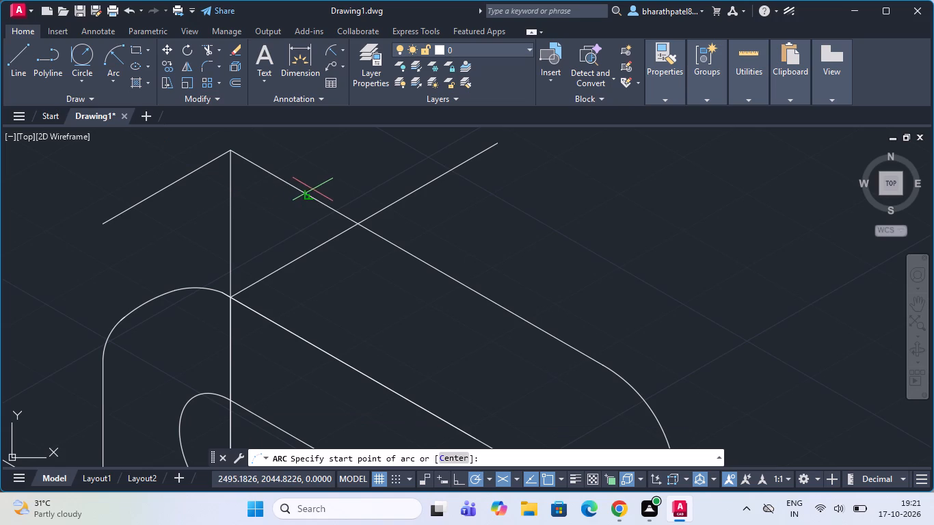
pyautogui.click(303, 196)
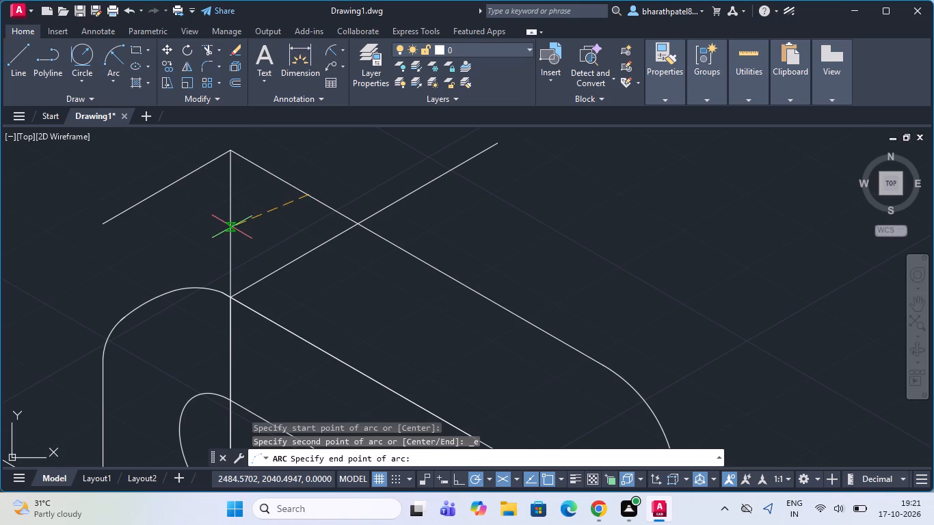
pyautogui.click(229, 228)
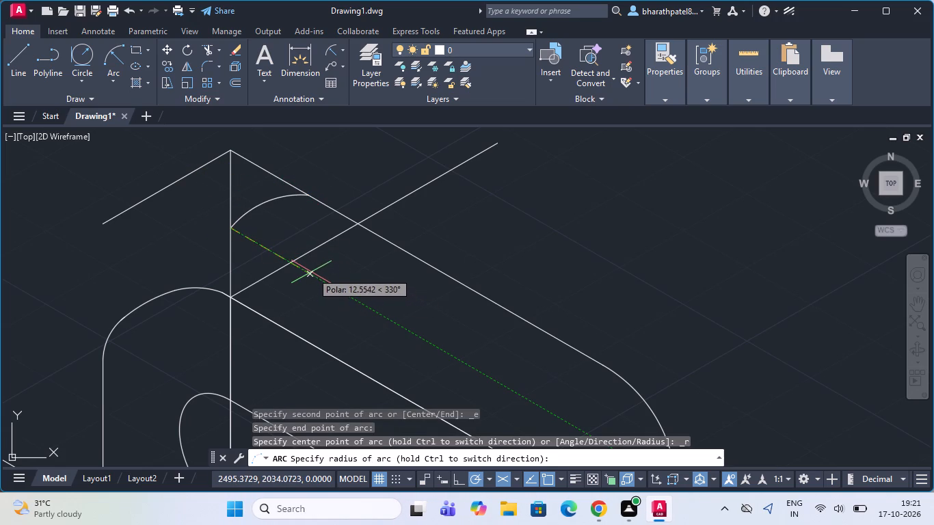
pyautogui.press('2')
pyautogui.press('0')
pyautogui.press('Return')
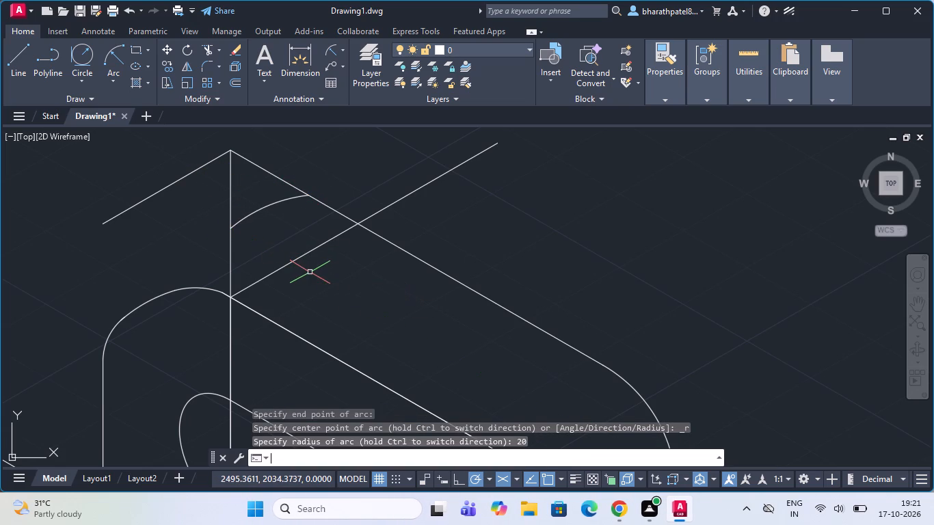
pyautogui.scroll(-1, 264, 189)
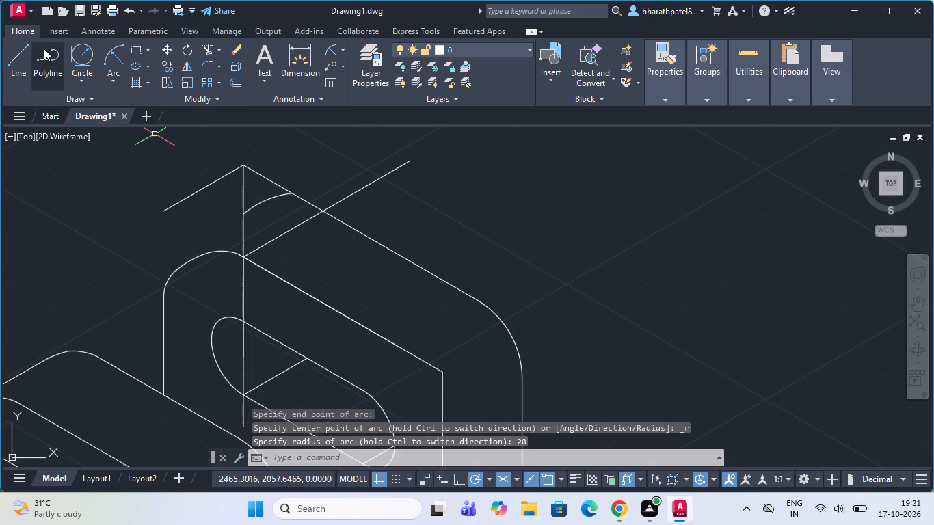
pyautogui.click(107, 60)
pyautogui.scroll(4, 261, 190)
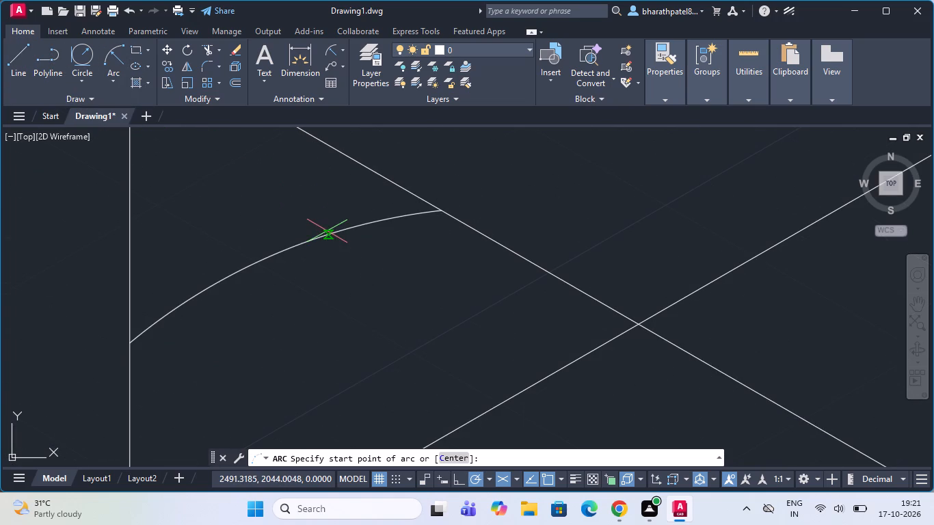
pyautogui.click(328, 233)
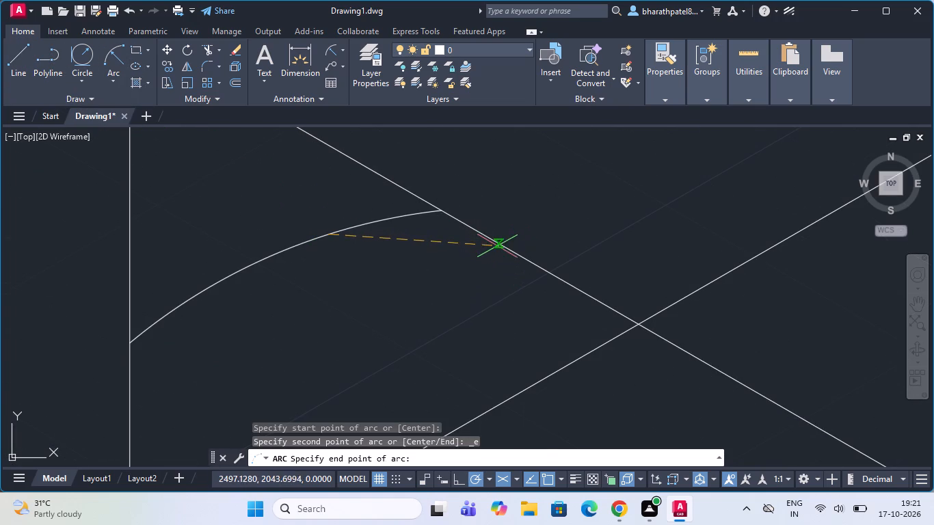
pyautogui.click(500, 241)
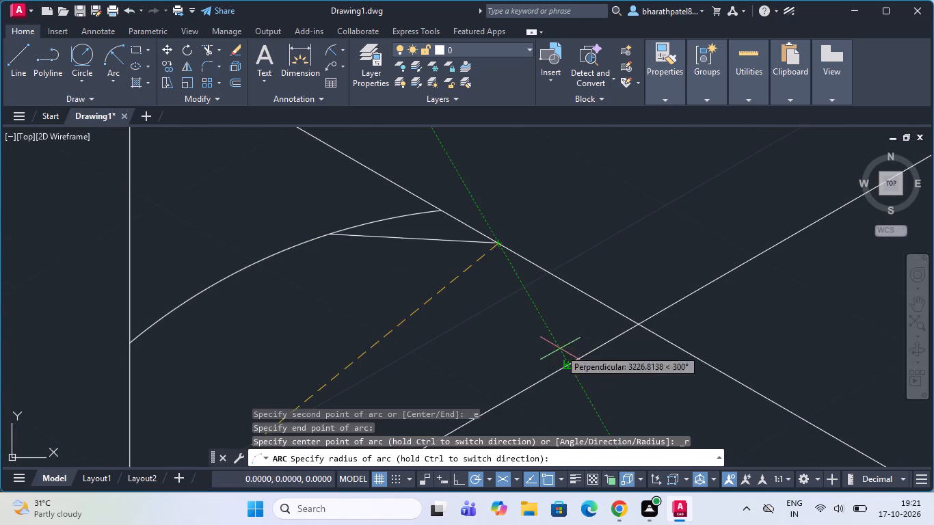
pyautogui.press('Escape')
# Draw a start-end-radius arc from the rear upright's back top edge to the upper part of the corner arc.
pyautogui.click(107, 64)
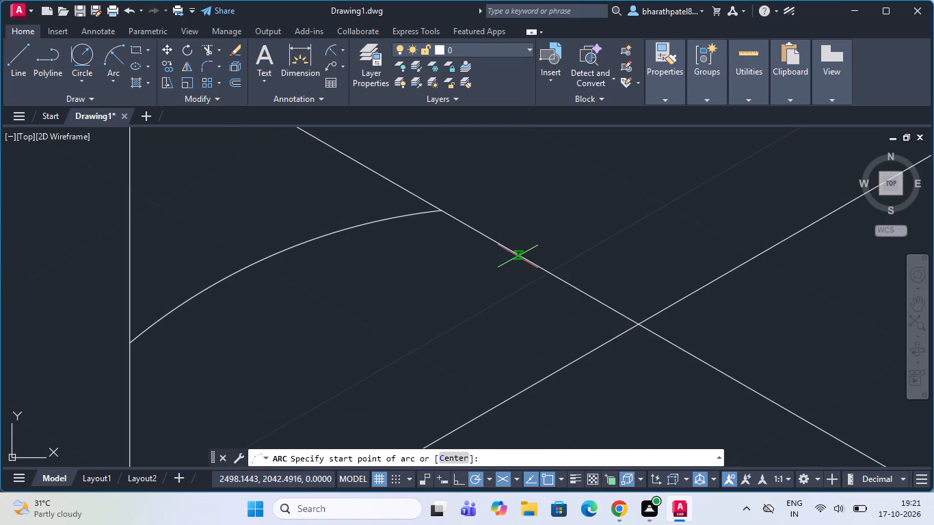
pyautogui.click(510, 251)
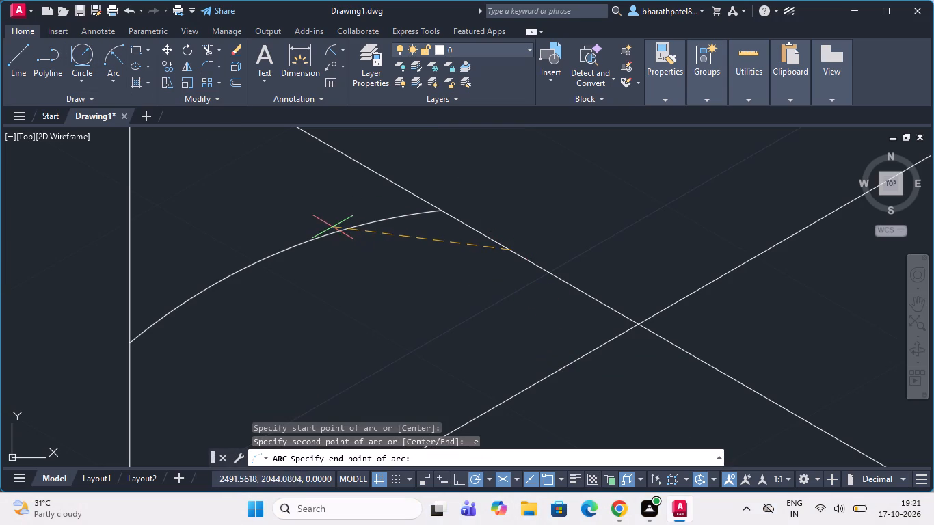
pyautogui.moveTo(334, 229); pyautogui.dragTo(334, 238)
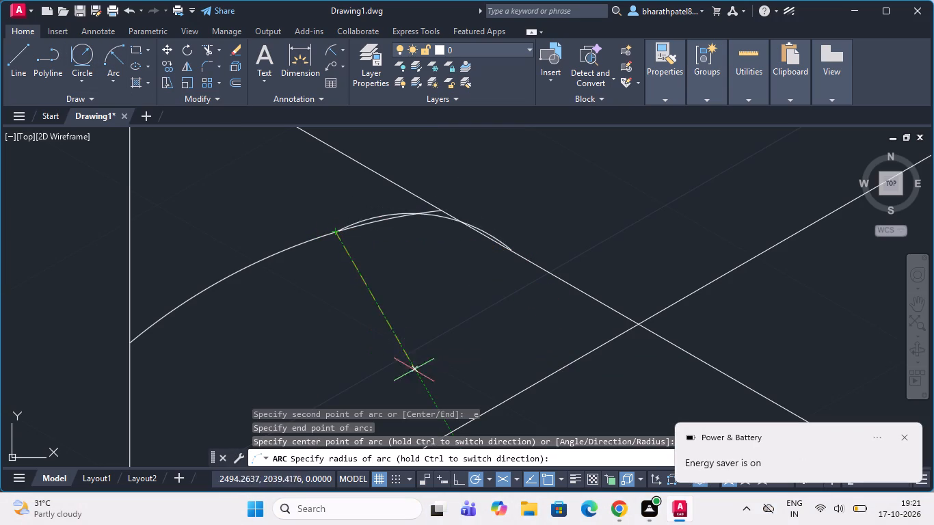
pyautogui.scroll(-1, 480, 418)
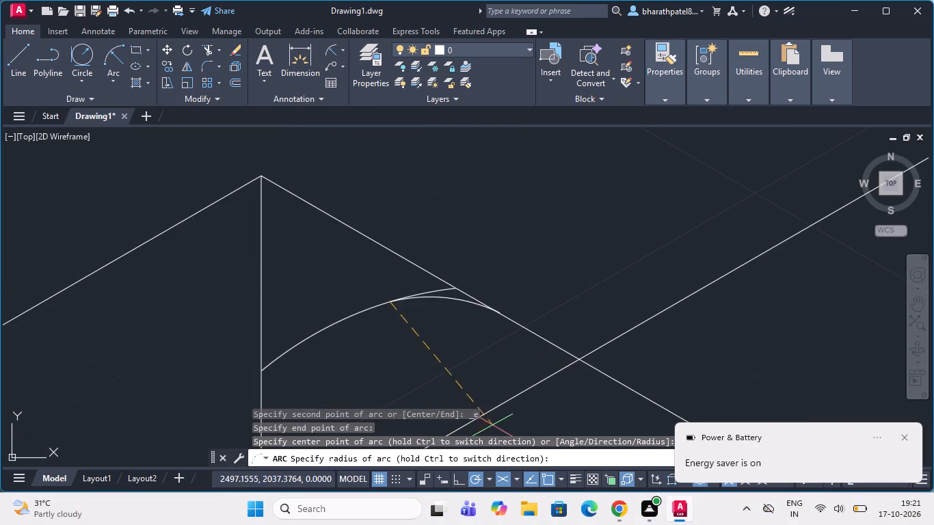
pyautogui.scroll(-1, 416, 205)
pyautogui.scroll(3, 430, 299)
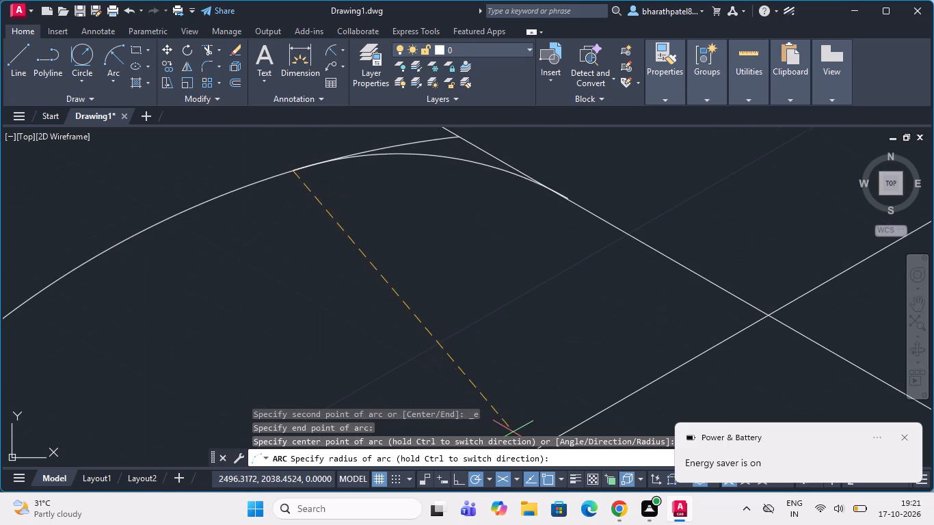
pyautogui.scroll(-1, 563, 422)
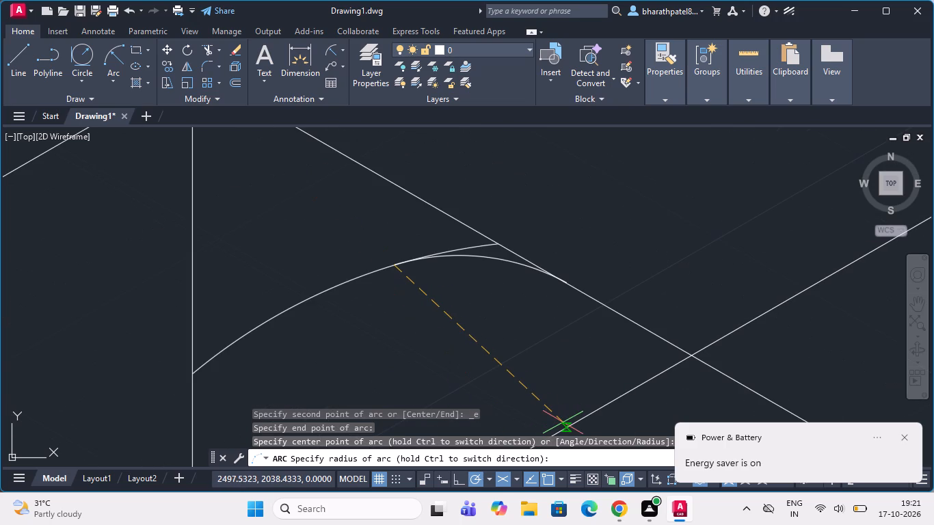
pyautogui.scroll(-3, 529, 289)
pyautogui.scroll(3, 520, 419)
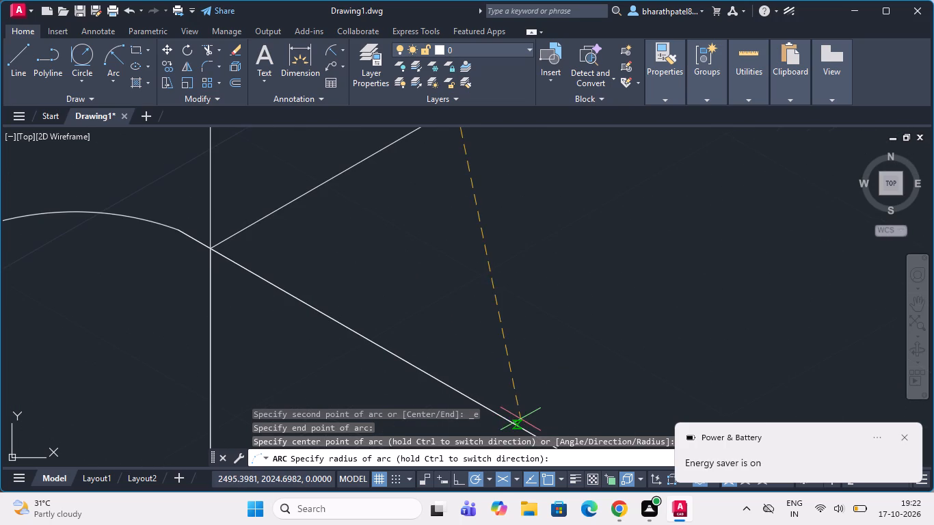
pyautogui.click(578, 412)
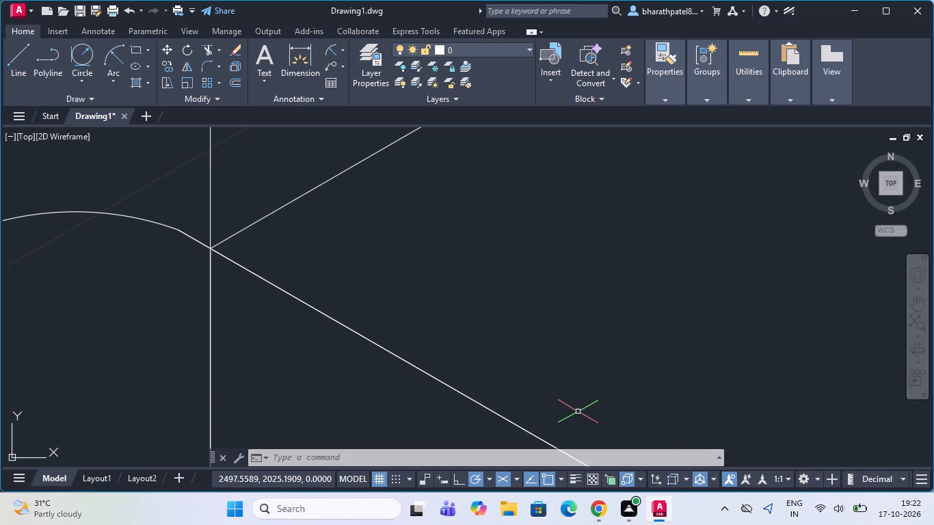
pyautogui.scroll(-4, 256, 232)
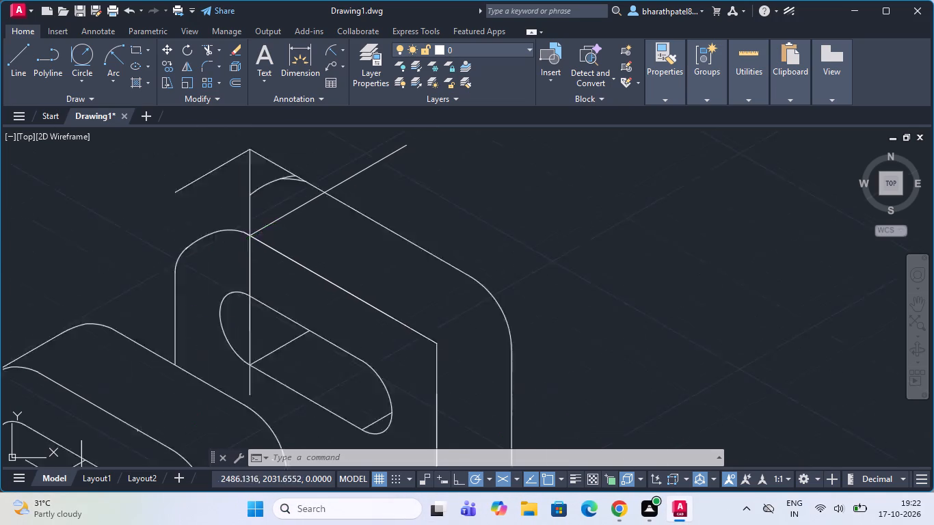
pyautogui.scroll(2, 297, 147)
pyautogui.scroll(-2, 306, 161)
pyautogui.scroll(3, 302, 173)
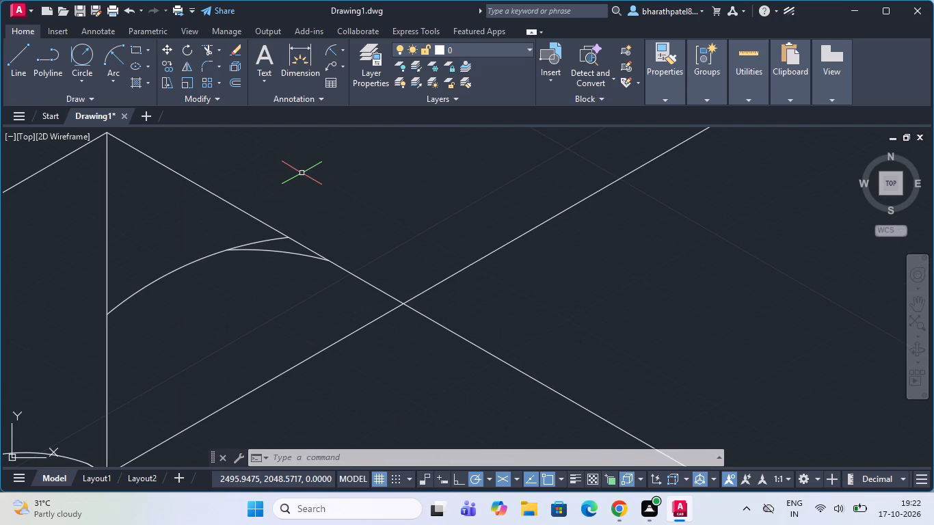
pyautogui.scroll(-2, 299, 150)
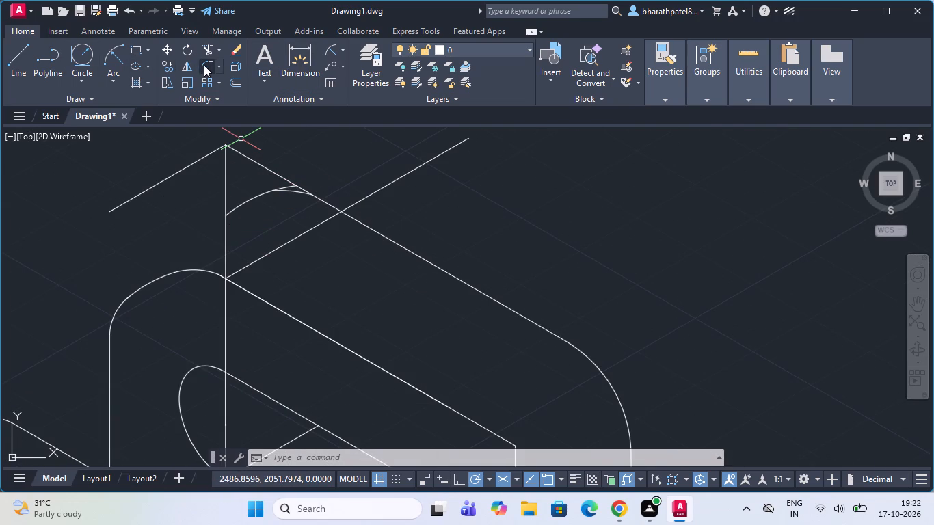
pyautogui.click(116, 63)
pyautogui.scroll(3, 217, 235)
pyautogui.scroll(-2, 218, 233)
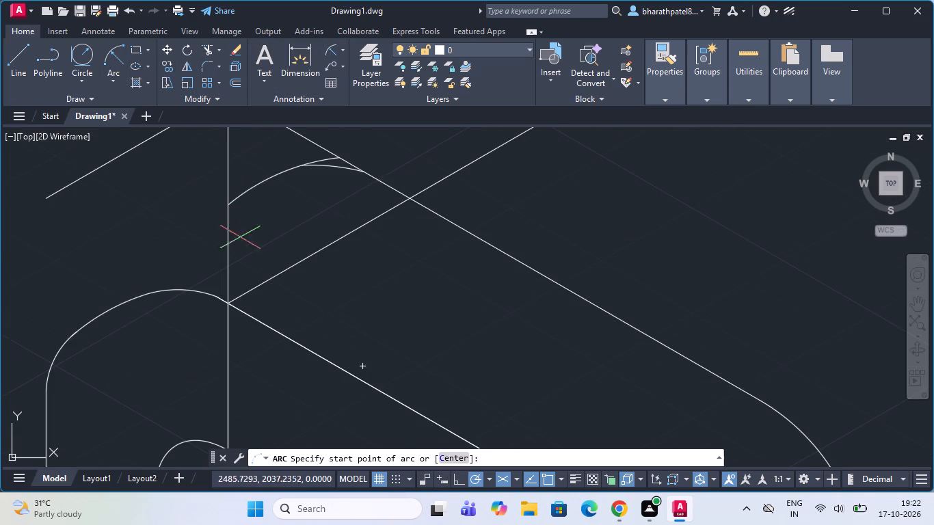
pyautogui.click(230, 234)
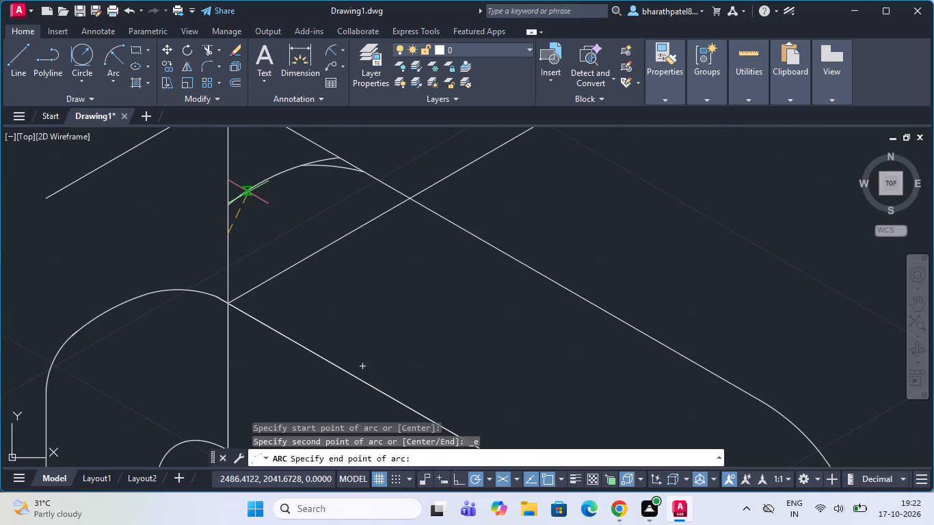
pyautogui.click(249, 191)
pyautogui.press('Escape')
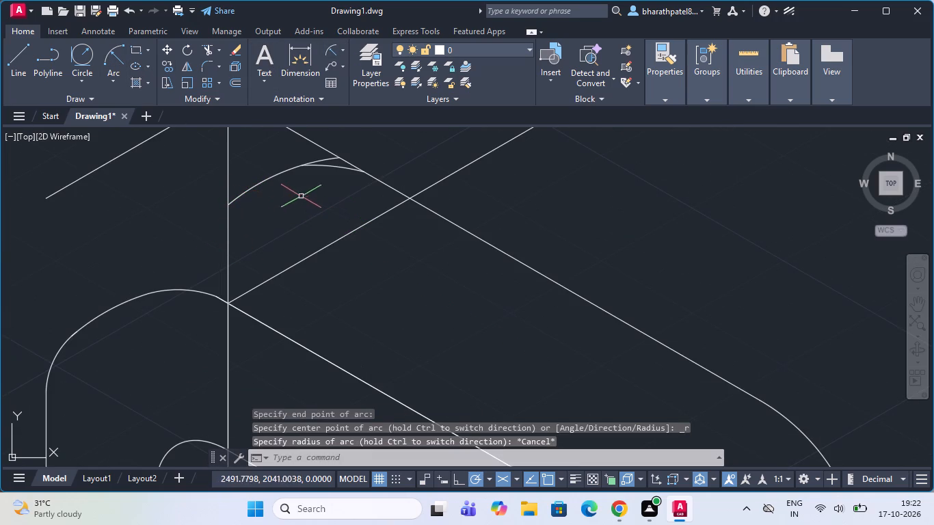
# Draw a start-end-radius arc blending the lower part of the rear upright's back corner arc into the vertical corner line.
pyautogui.moveTo(111, 58); pyautogui.dragTo(118, 64)
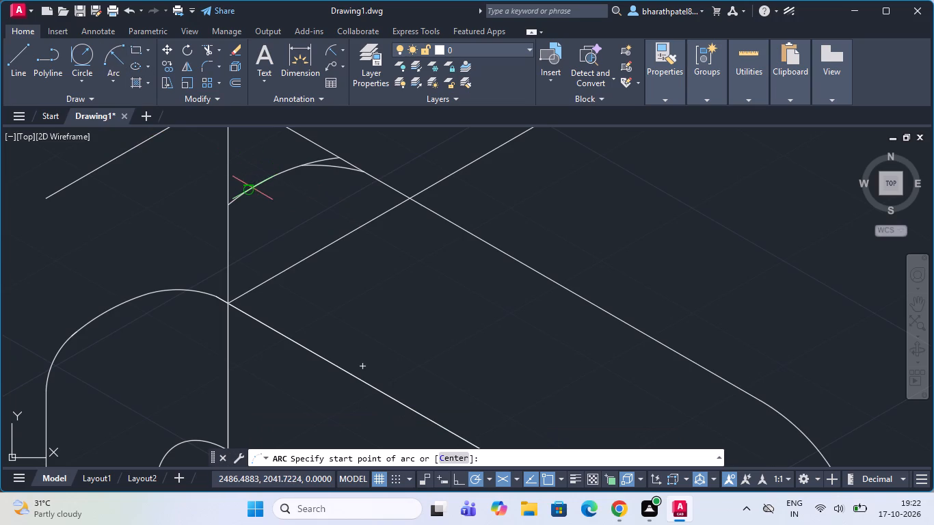
pyautogui.click(250, 189)
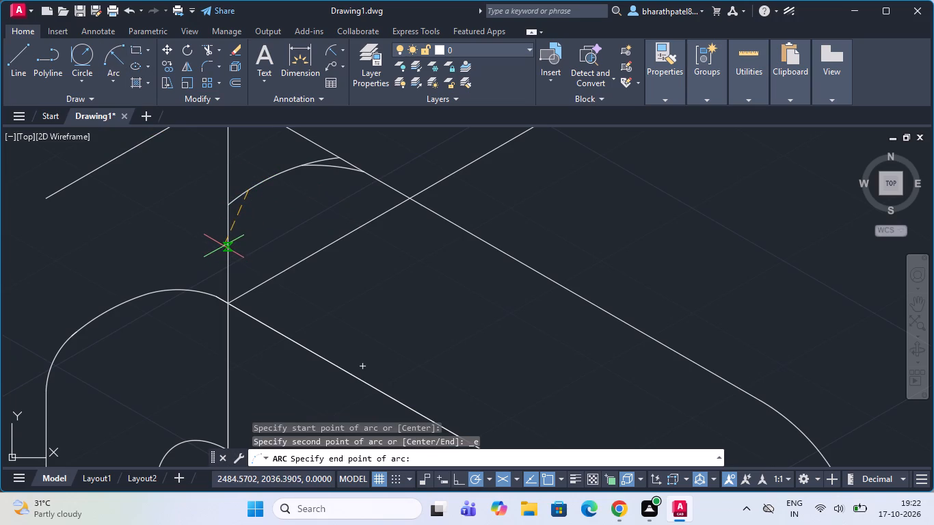
pyautogui.click(228, 239)
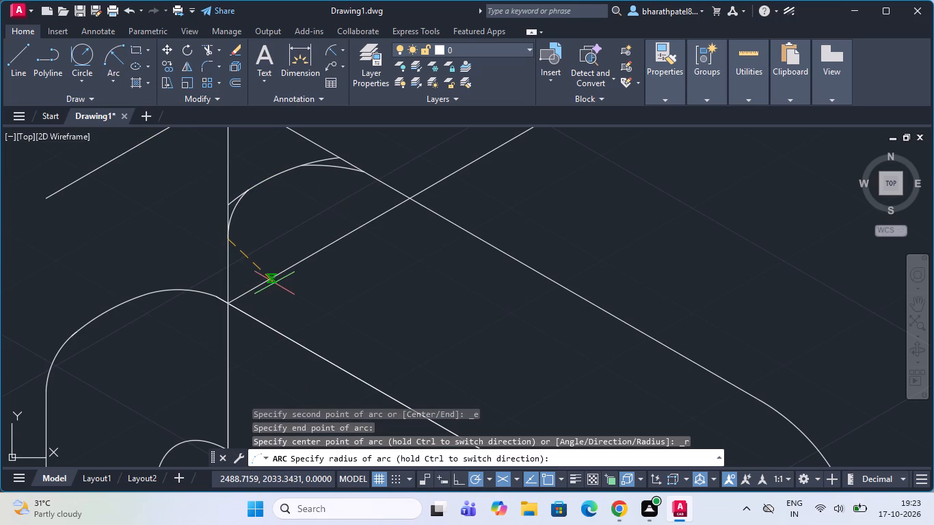
pyautogui.click(274, 283)
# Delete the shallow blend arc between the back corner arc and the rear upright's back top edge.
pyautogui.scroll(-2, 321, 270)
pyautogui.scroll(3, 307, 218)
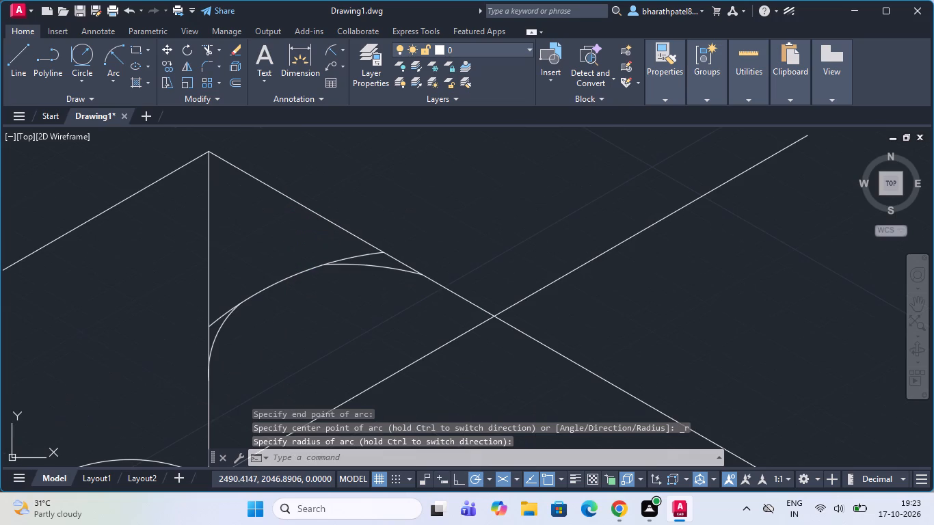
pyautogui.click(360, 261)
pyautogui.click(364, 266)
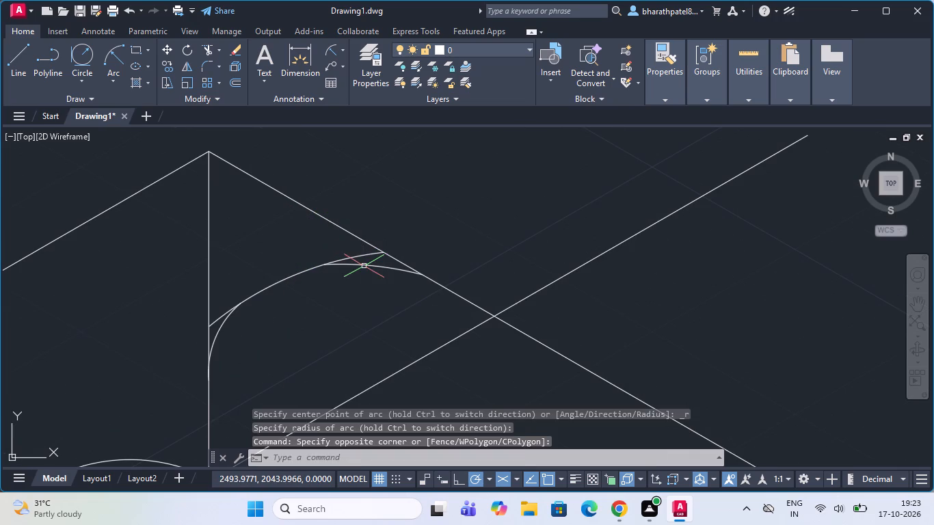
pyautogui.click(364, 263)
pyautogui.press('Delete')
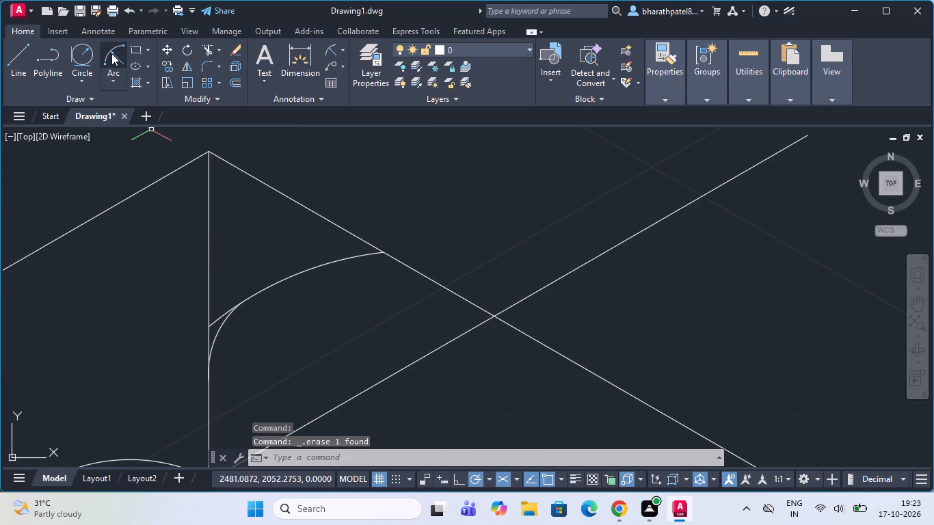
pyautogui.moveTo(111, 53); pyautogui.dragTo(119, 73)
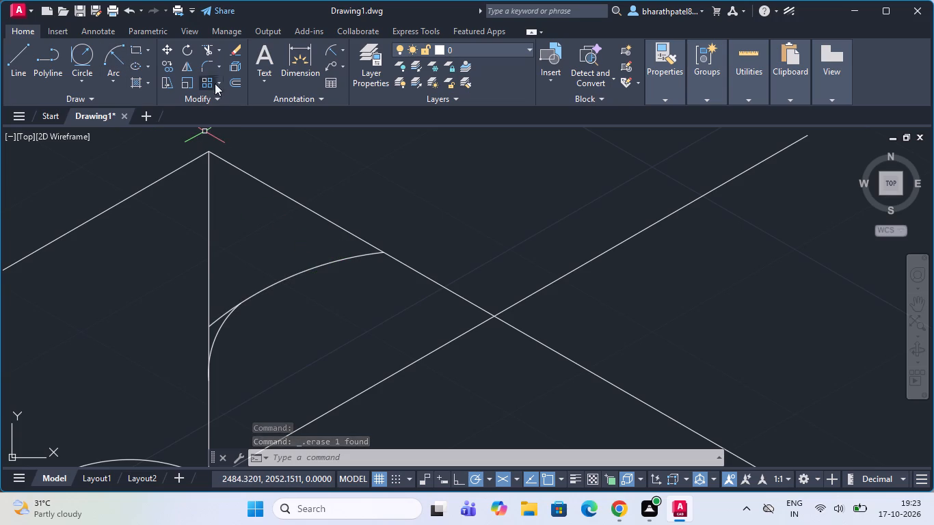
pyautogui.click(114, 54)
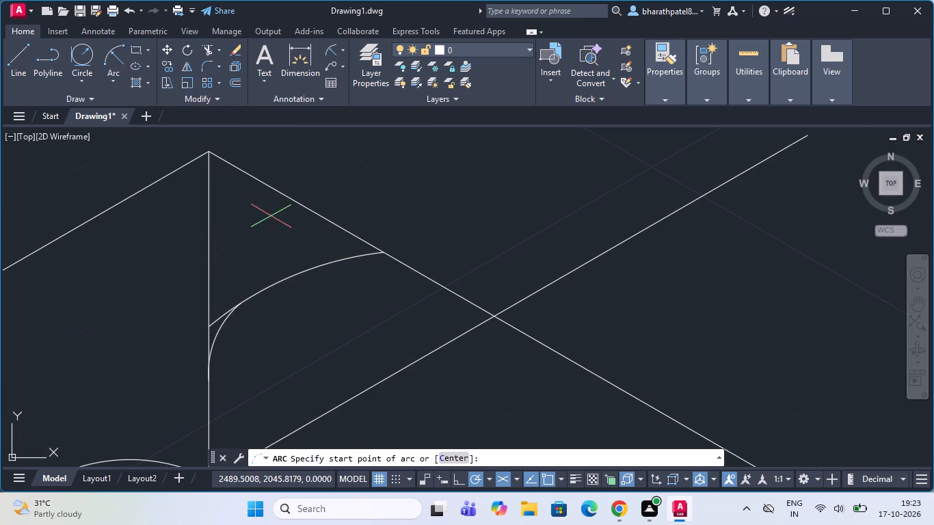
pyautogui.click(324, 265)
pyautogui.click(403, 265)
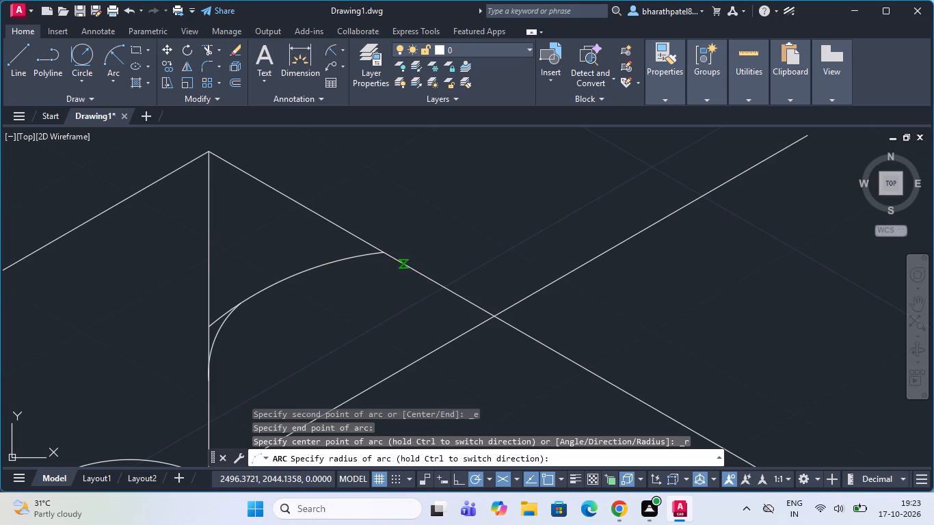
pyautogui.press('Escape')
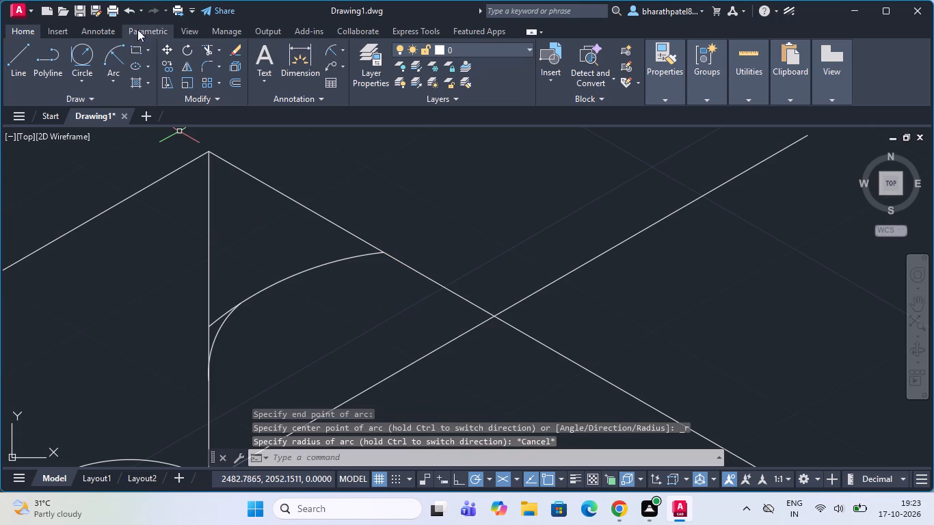
# Draw a start-end-radius arc from the rear upright's back top edge to the upper part of the corner arc.
pyautogui.click(108, 59)
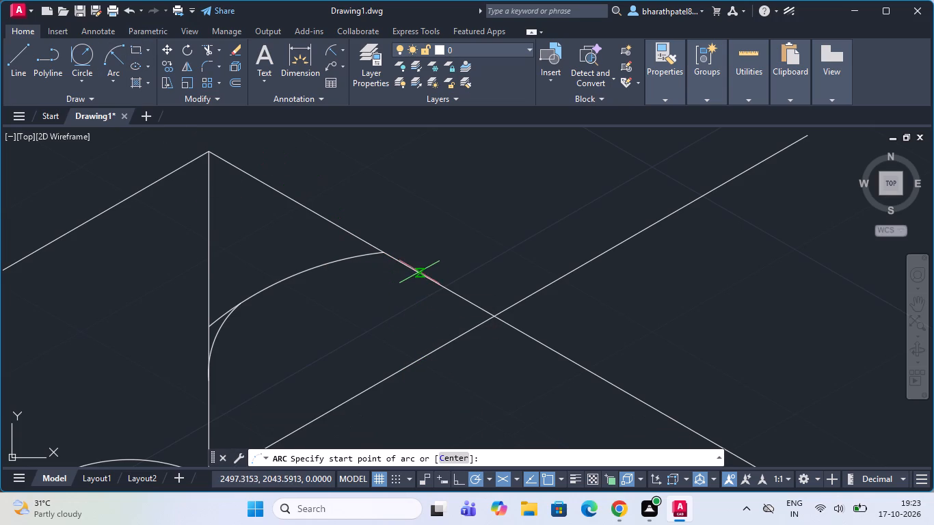
pyautogui.click(418, 271)
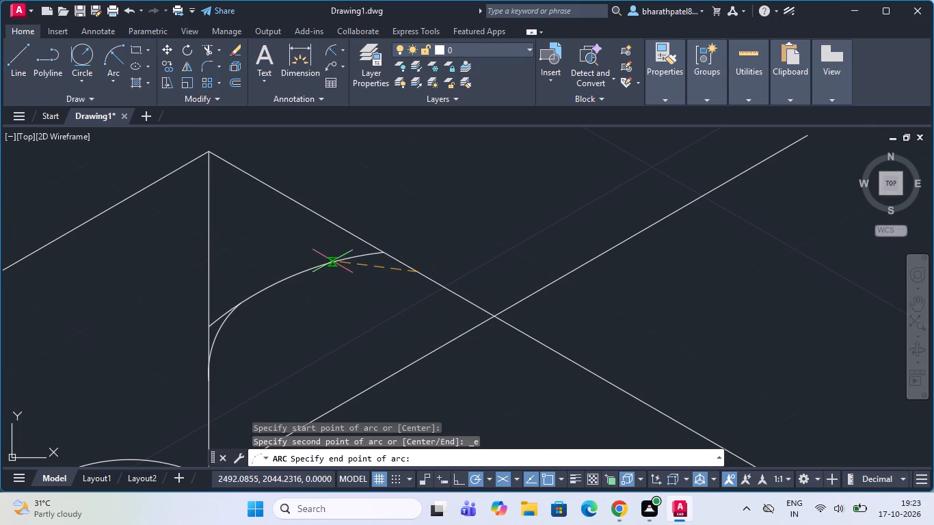
pyautogui.click(341, 259)
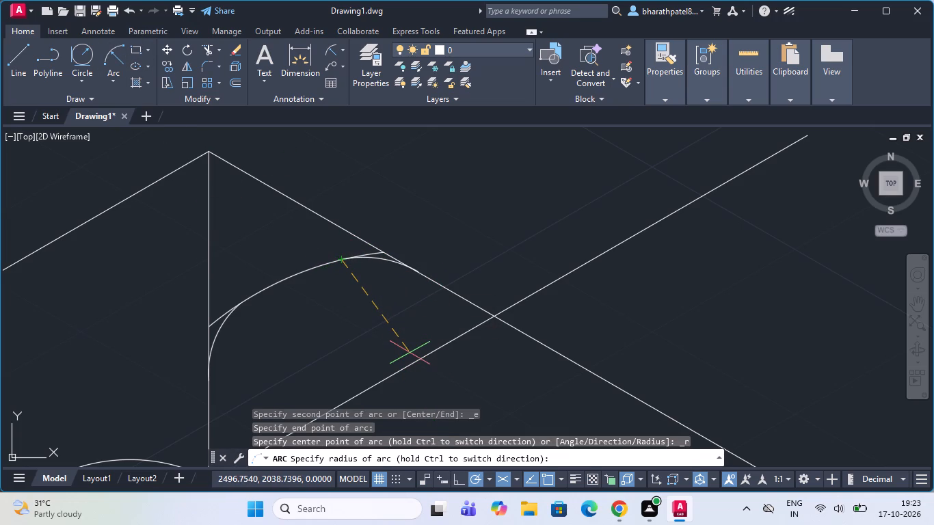
pyautogui.click(441, 383)
pyautogui.press('Escape')
# Trim the overshooting corner arc ends and the old sharp-corner lines outside the rear upright's rounded back top corner.
pyautogui.scroll(-2, 342, 171)
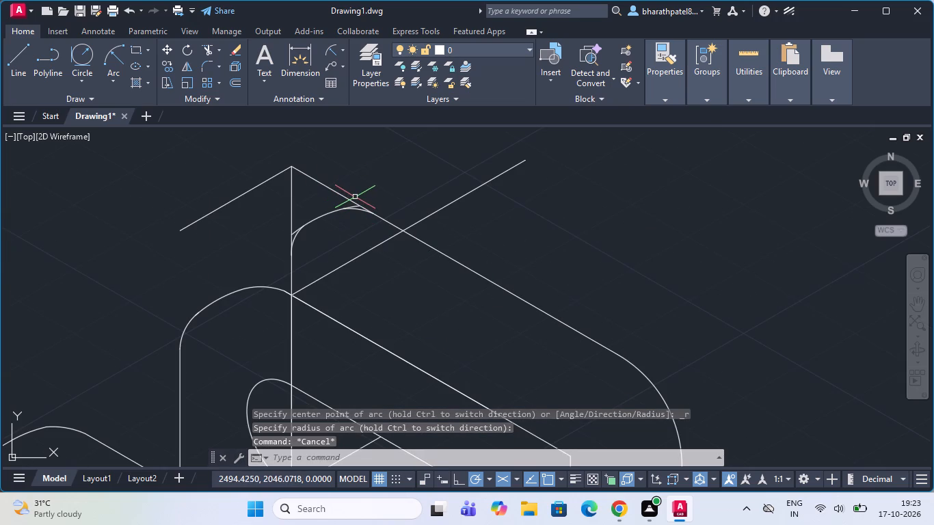
pyautogui.click(209, 44)
pyautogui.scroll(5, 342, 211)
pyautogui.moveTo(541, 170); pyautogui.dragTo(421, 172)
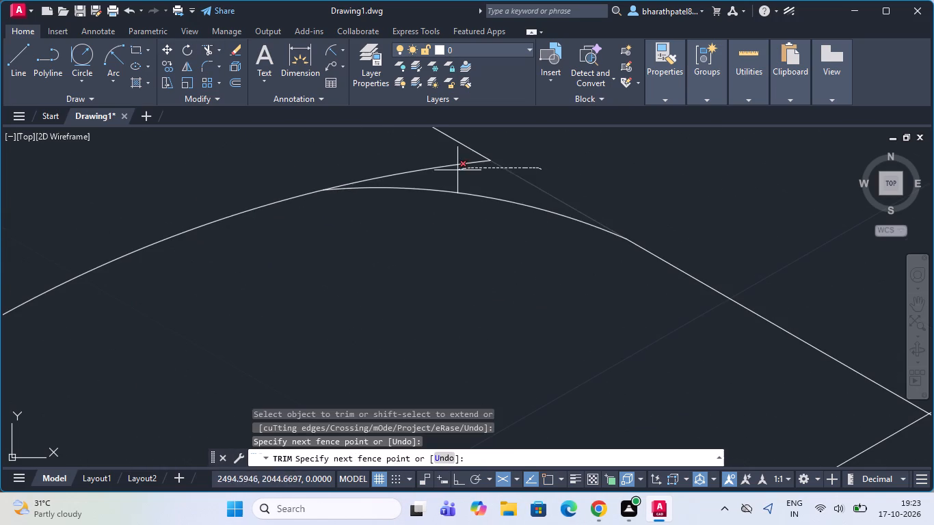
pyautogui.moveTo(421, 172); pyautogui.dragTo(344, 164)
pyautogui.scroll(-4, 351, 185)
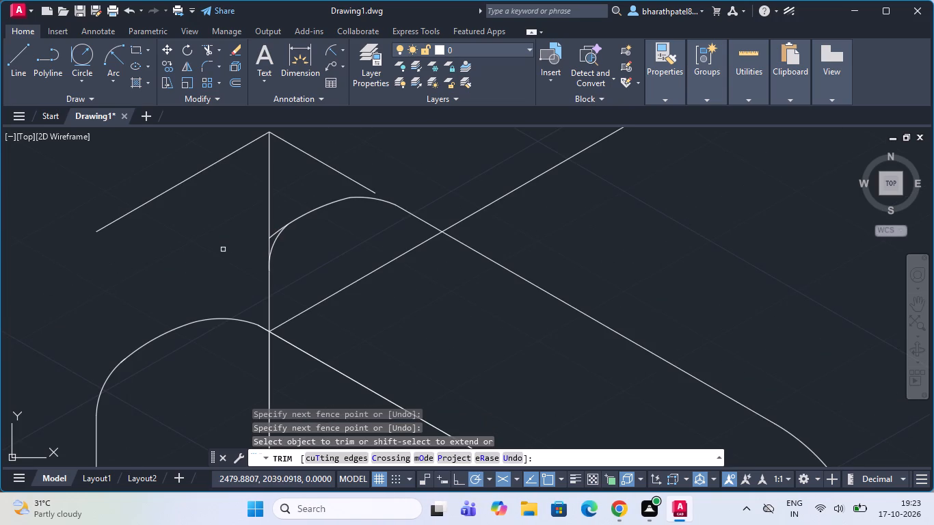
pyautogui.scroll(4, 222, 250)
pyautogui.scroll(-2, 230, 243)
pyautogui.moveTo(362, 163); pyautogui.dragTo(364, 170)
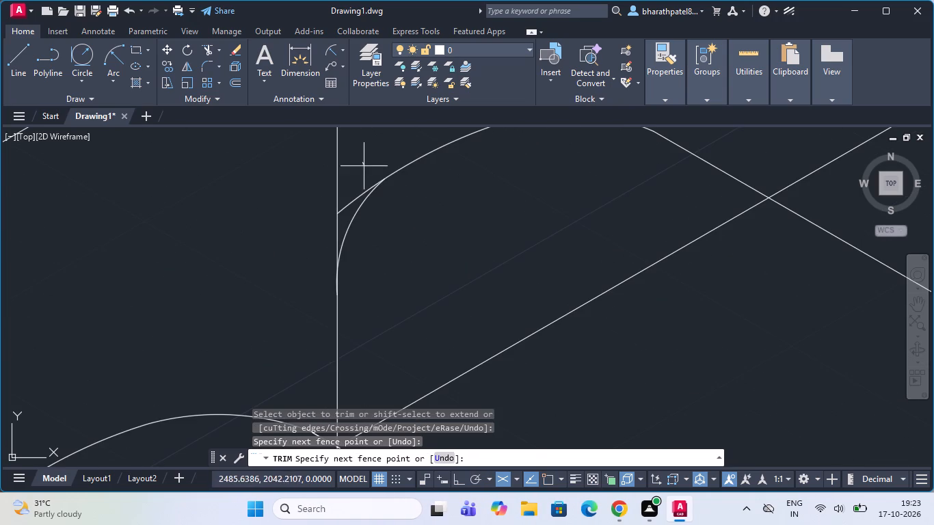
pyautogui.moveTo(364, 170); pyautogui.dragTo(341, 197)
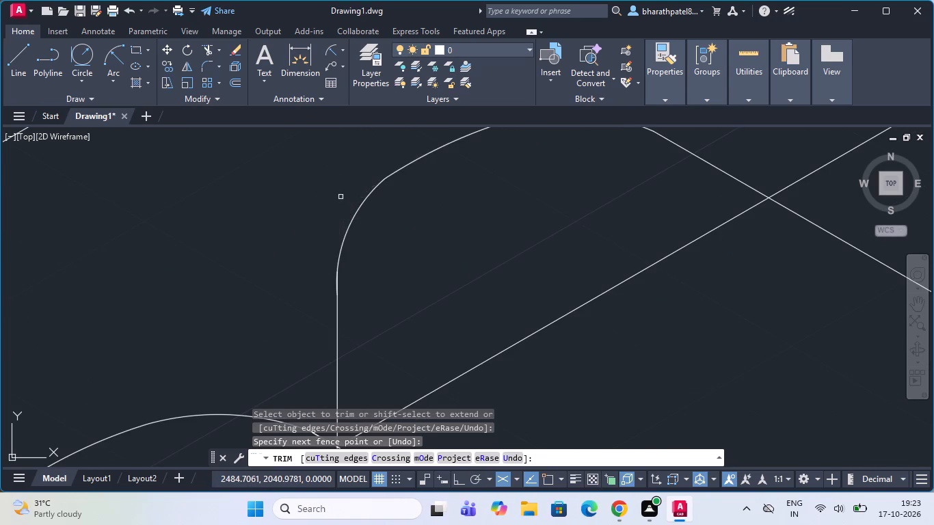
pyautogui.scroll(-4, 337, 198)
pyautogui.moveTo(390, 167); pyautogui.dragTo(213, 181)
# Draw a line connecting the rear upright's front corner arc to the upper end of its back corner arc.
pyautogui.moveTo(8, 55); pyautogui.dragTo(12, 63)
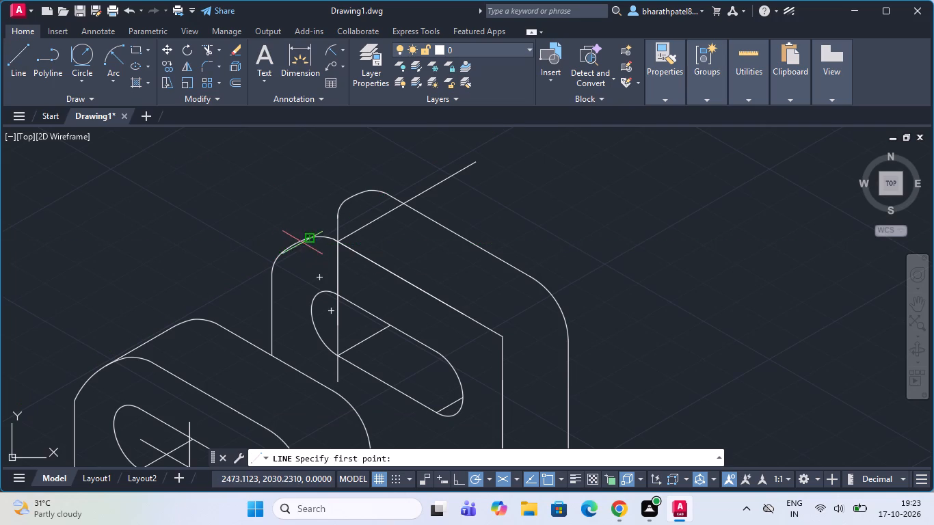
pyautogui.click(297, 243)
pyautogui.scroll(4, 364, 187)
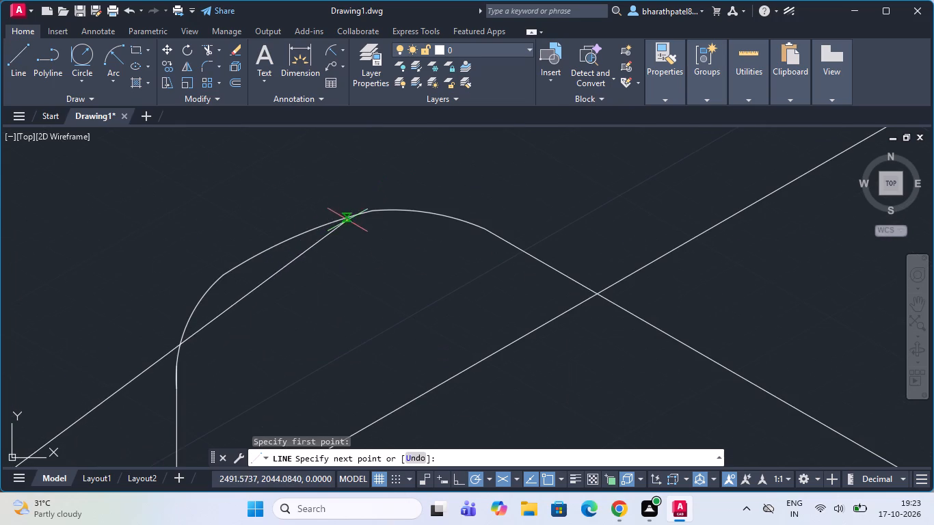
pyautogui.click(373, 211)
pyautogui.scroll(-5, 373, 211)
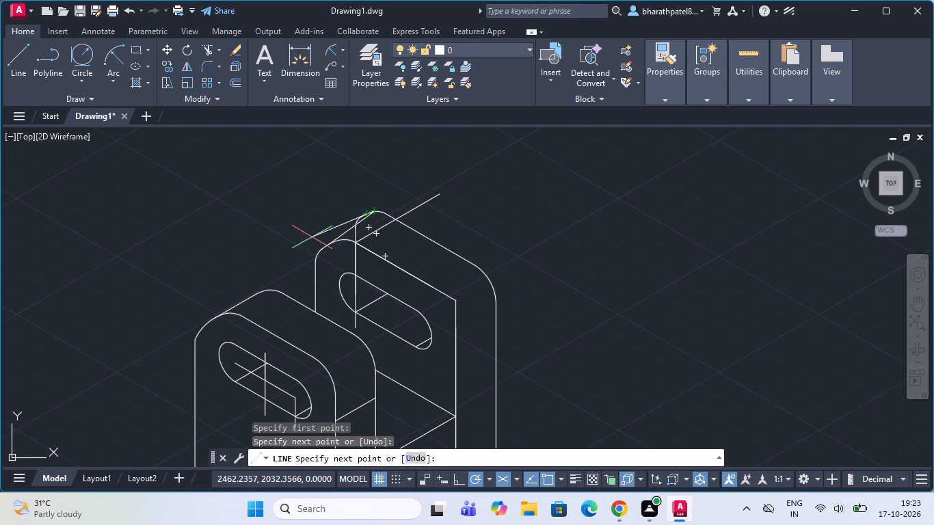
pyautogui.press('Escape')
# Delete the long slanted line running from the rear upright's front top edge past its back top edge.
pyautogui.scroll(3, 358, 199)
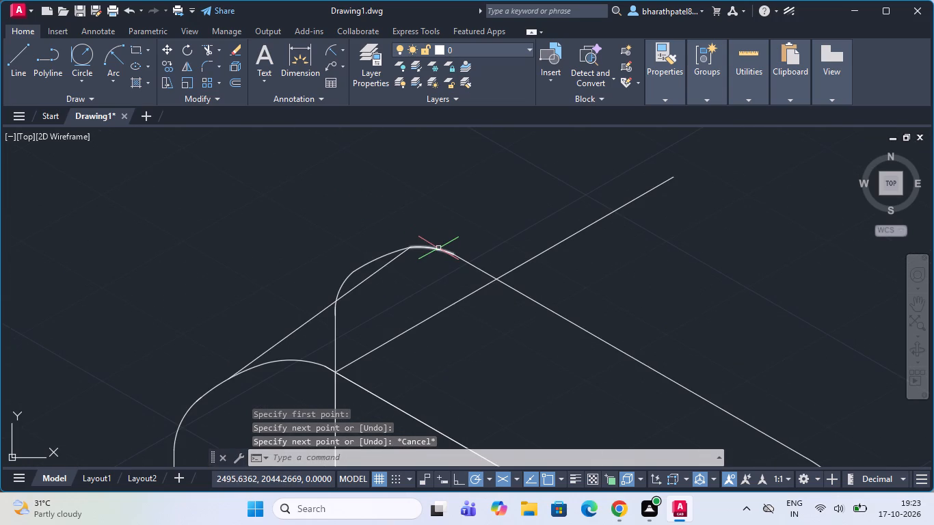
pyautogui.scroll(-2, 418, 231)
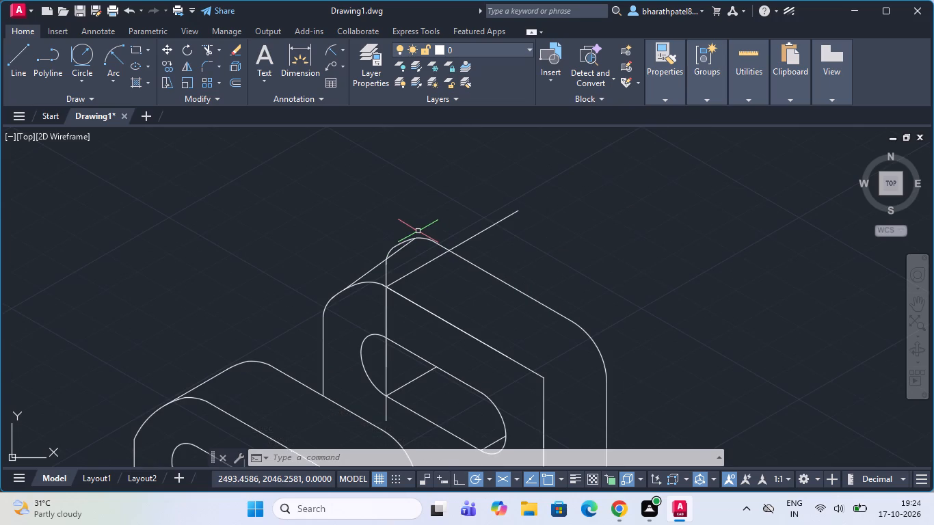
pyautogui.scroll(-1, 418, 231)
pyautogui.scroll(2, 417, 231)
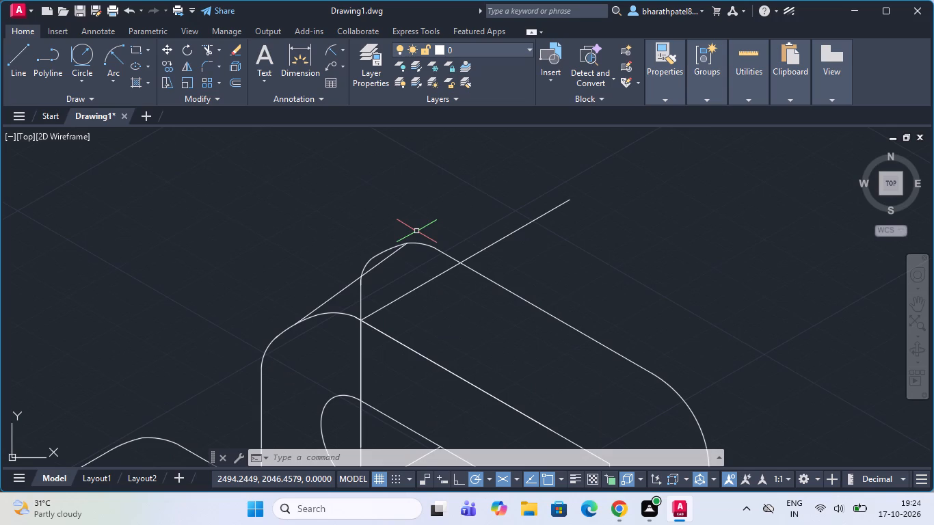
pyautogui.click(528, 224)
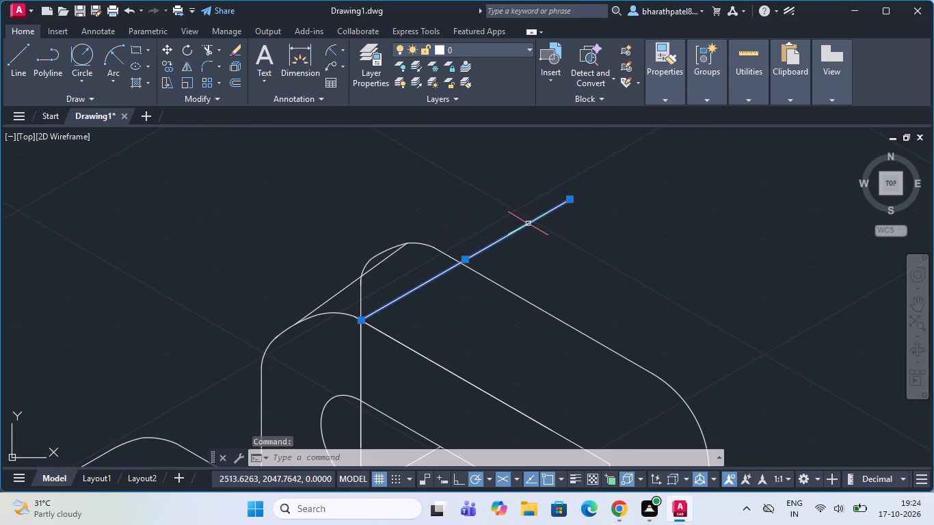
pyautogui.press('Delete')
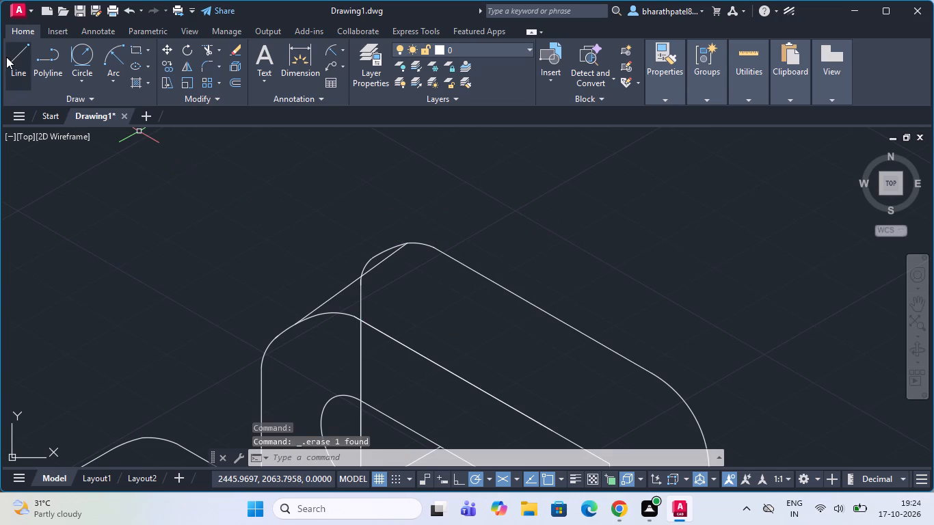
# Draw a line about 24.6 units long at 30° from the rear upright's front top corner past its back top edge.
pyautogui.moveTo(6, 57); pyautogui.dragTo(23, 62)
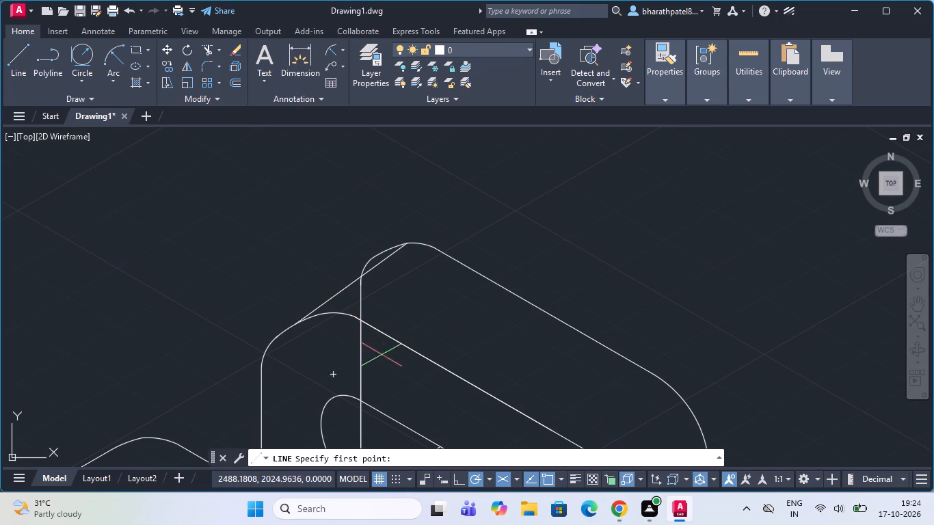
pyautogui.click(363, 317)
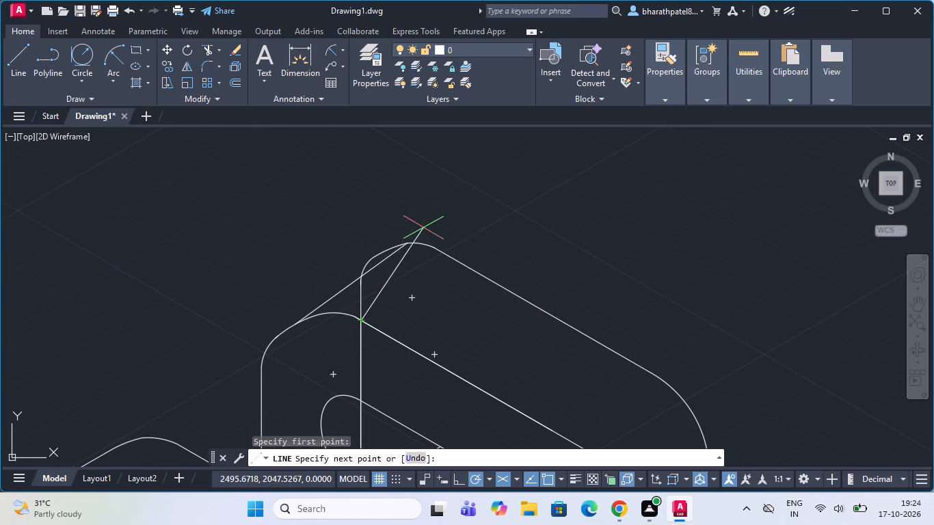
pyautogui.click(486, 250)
pyautogui.press('Escape')
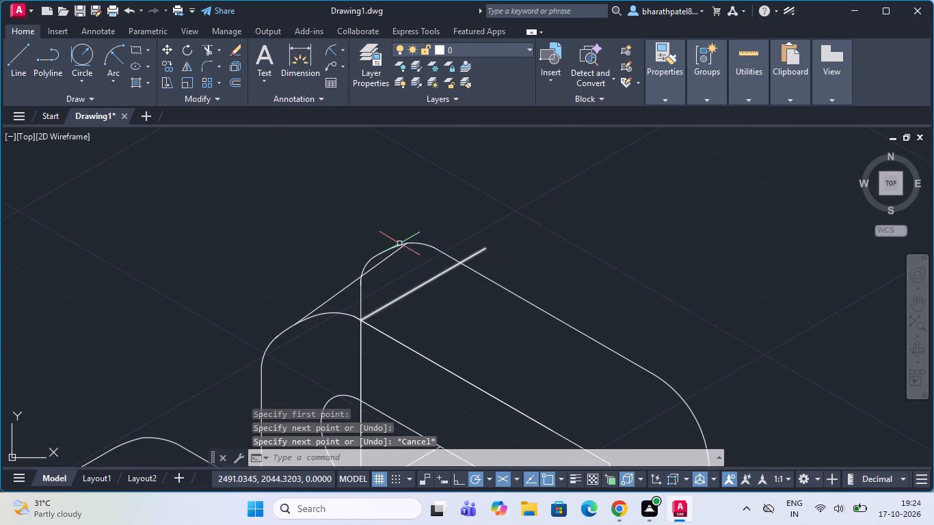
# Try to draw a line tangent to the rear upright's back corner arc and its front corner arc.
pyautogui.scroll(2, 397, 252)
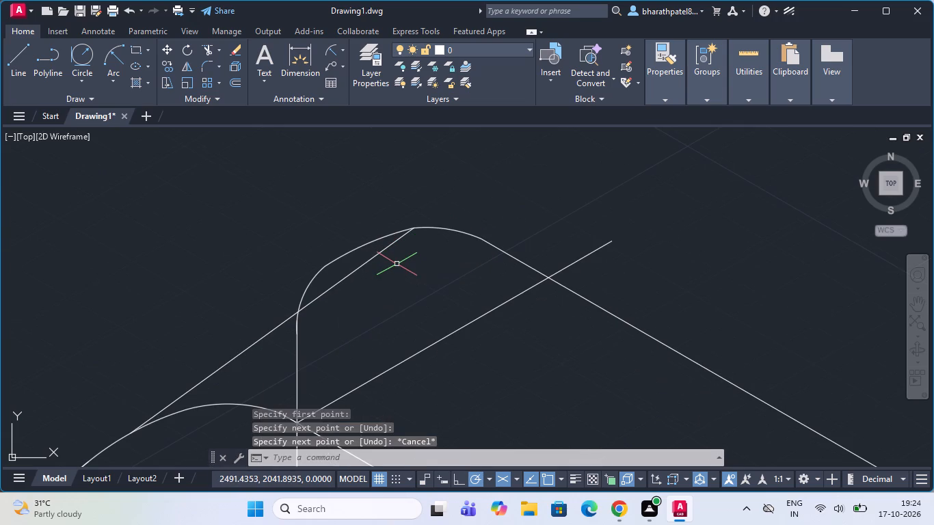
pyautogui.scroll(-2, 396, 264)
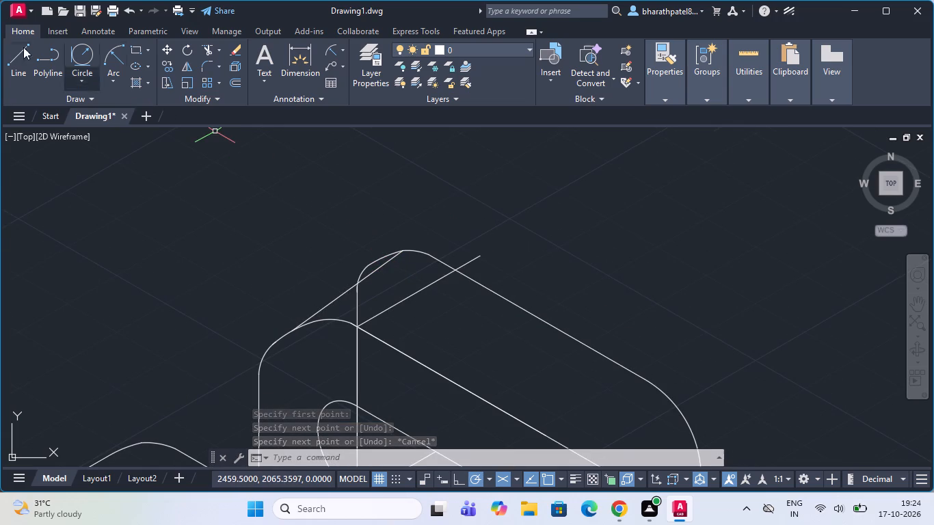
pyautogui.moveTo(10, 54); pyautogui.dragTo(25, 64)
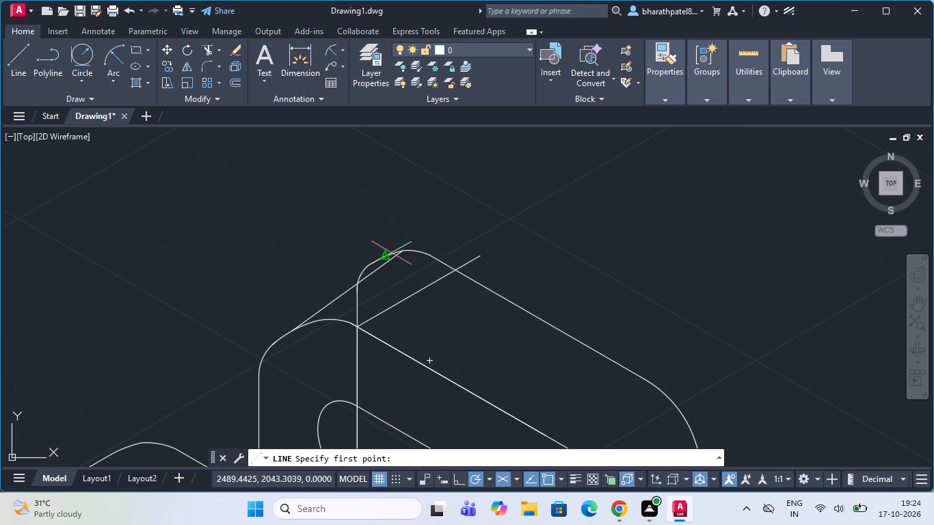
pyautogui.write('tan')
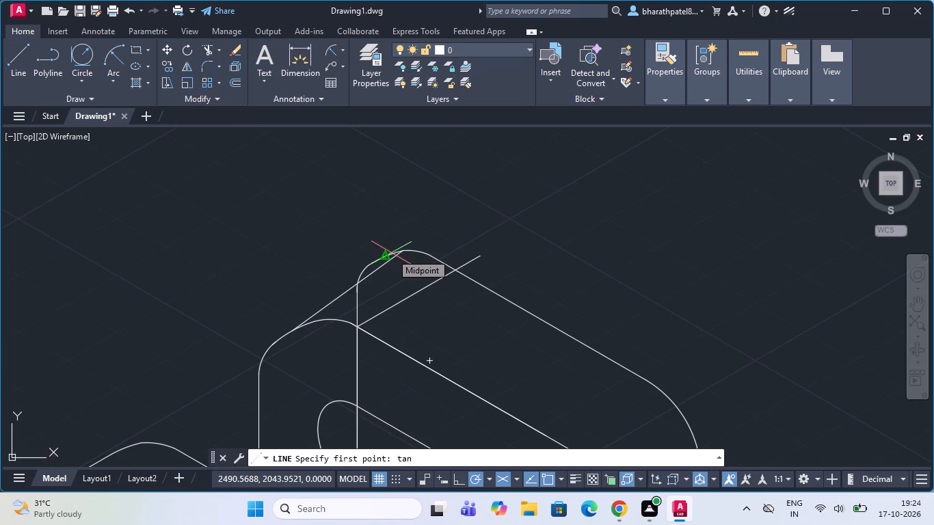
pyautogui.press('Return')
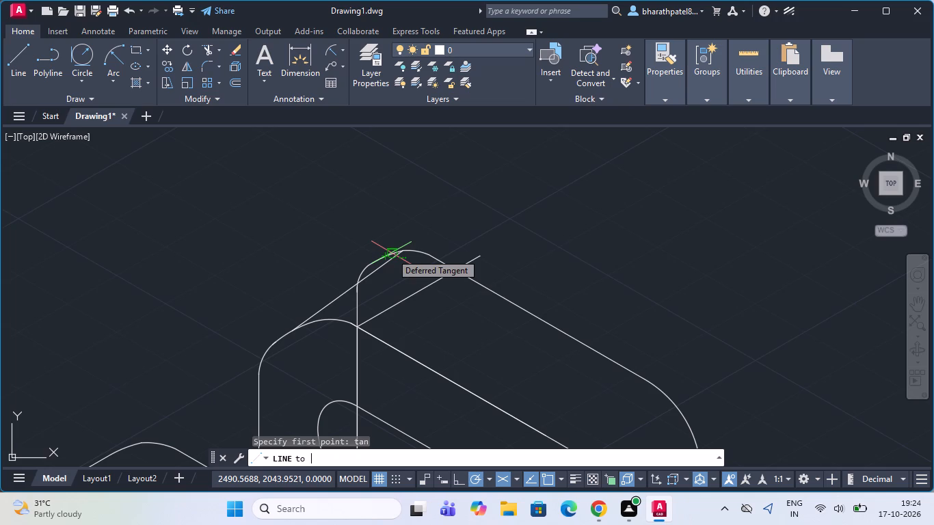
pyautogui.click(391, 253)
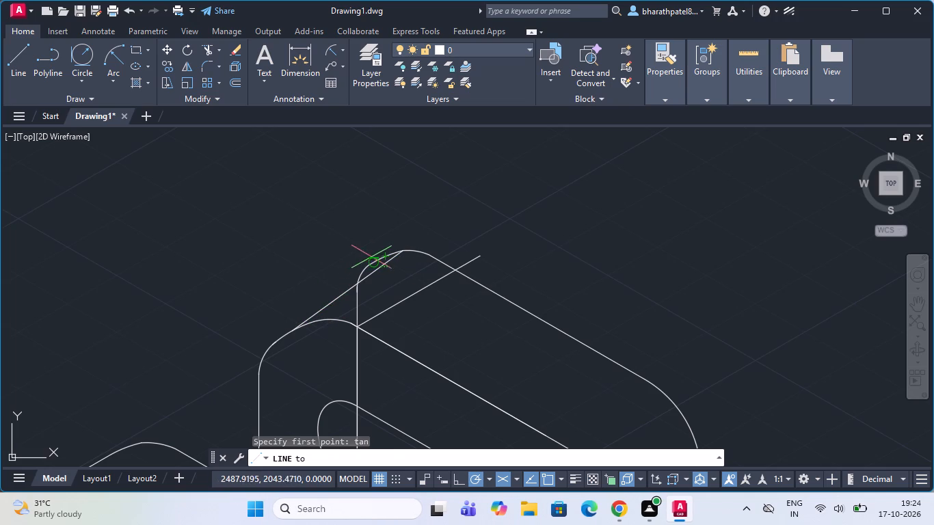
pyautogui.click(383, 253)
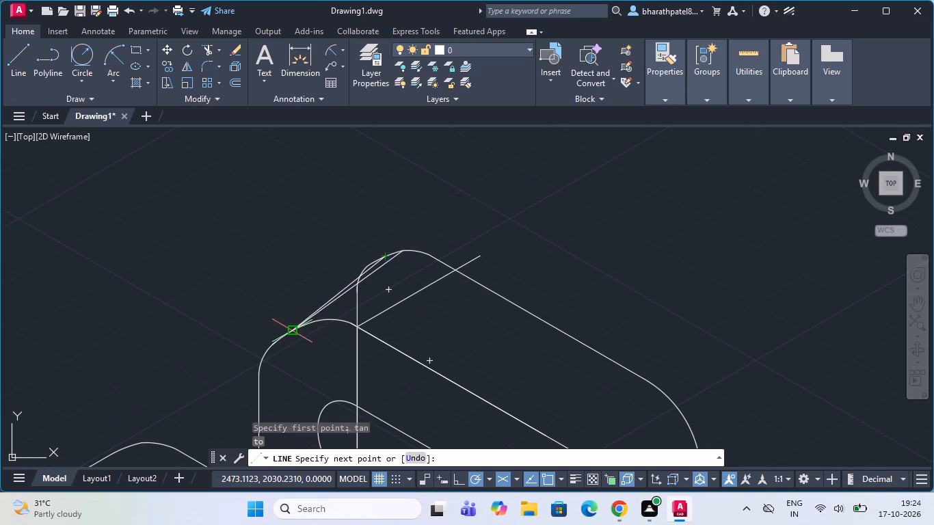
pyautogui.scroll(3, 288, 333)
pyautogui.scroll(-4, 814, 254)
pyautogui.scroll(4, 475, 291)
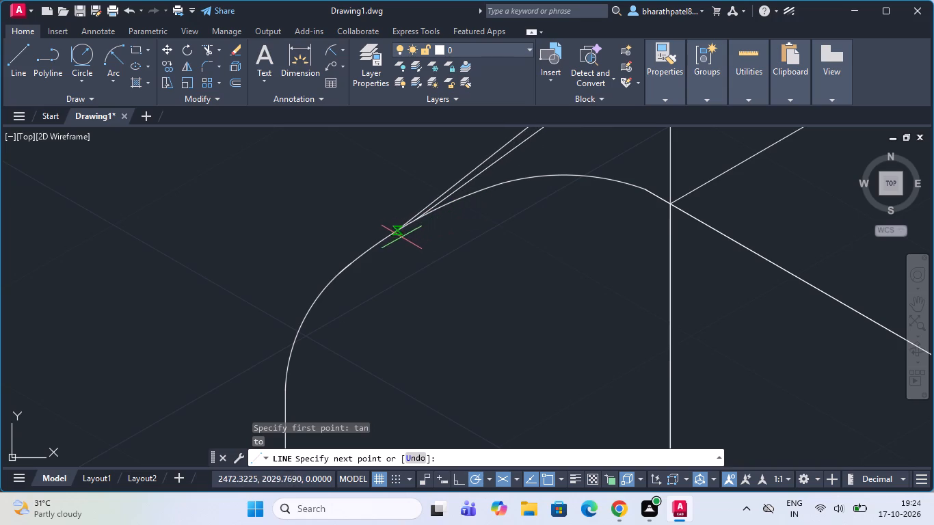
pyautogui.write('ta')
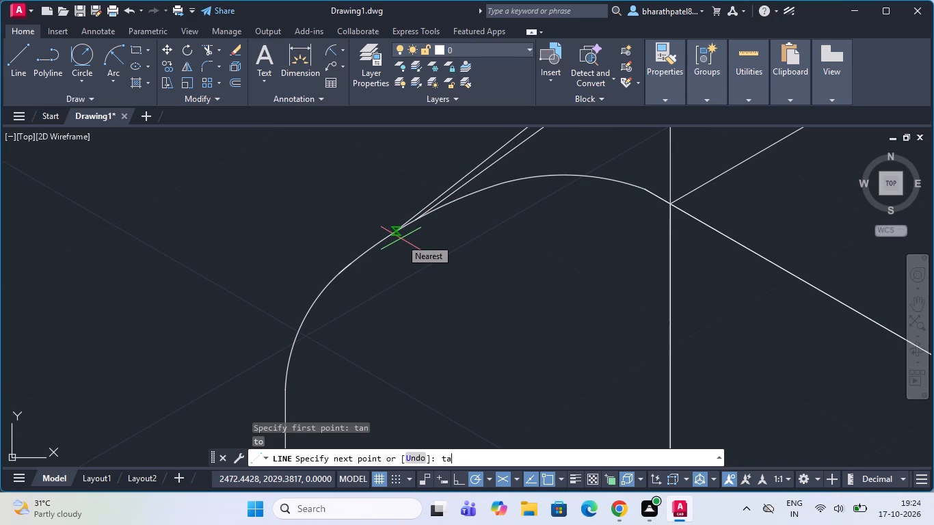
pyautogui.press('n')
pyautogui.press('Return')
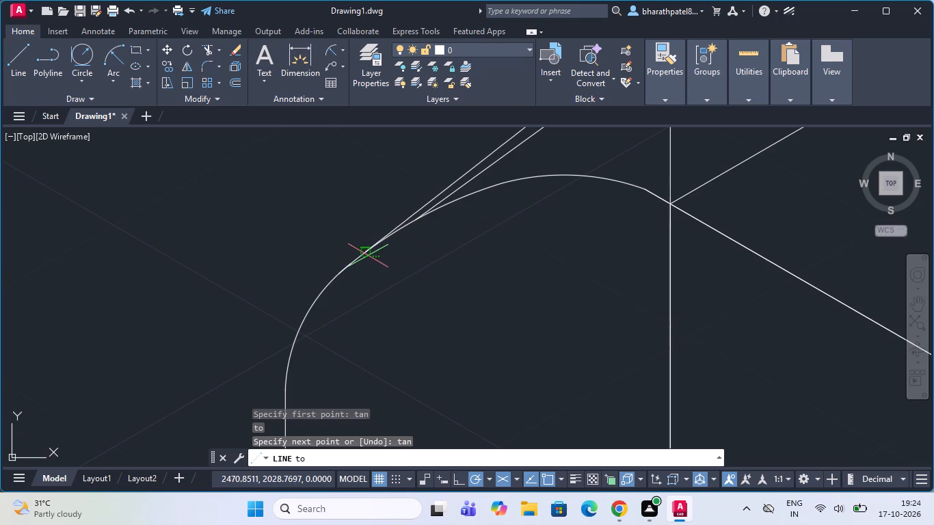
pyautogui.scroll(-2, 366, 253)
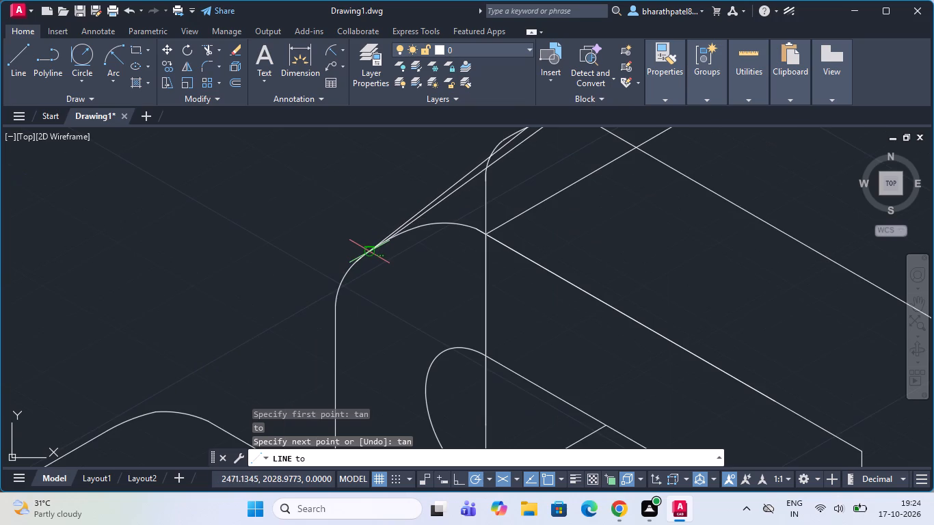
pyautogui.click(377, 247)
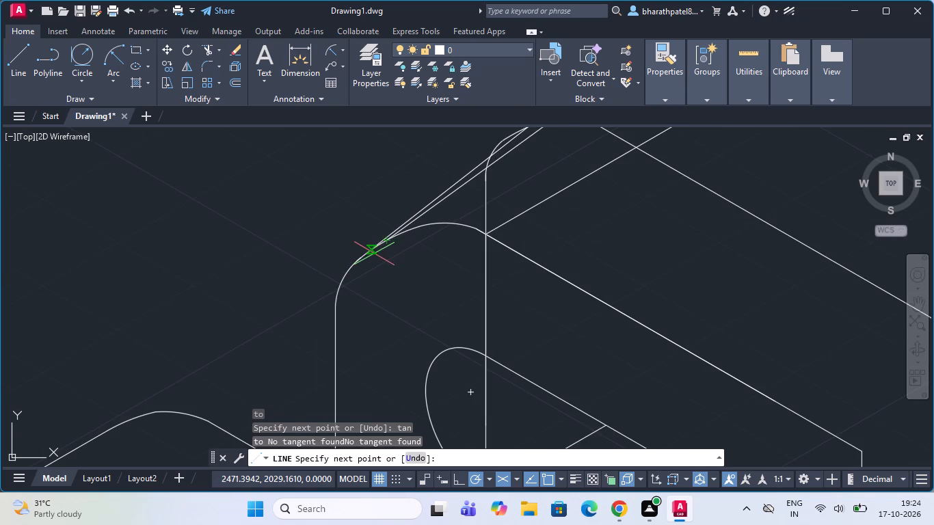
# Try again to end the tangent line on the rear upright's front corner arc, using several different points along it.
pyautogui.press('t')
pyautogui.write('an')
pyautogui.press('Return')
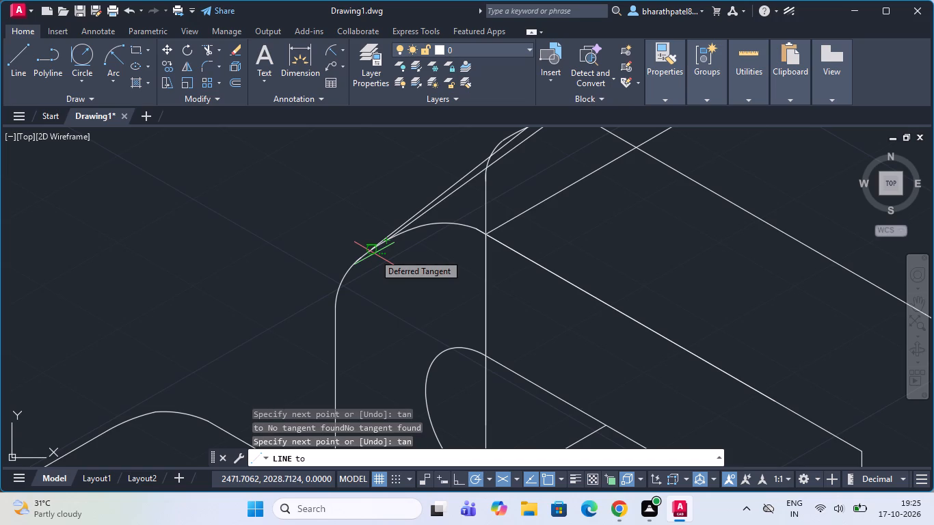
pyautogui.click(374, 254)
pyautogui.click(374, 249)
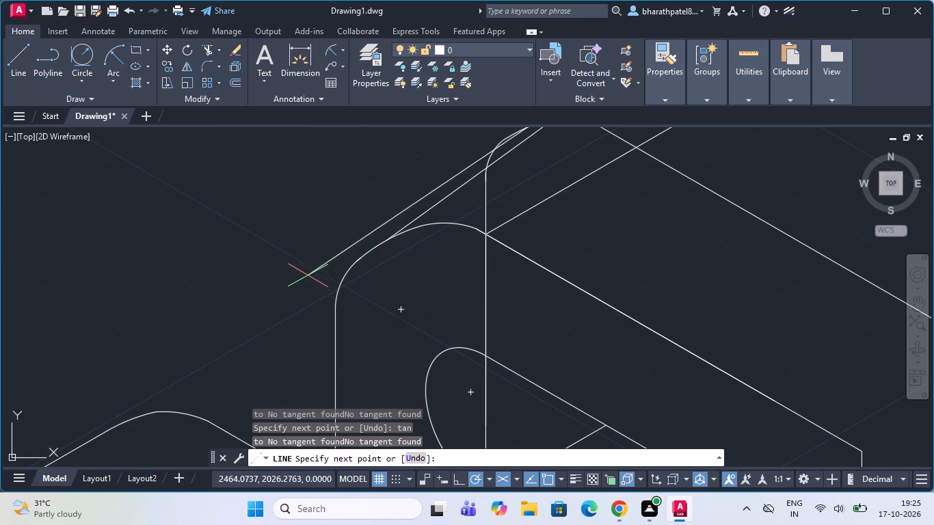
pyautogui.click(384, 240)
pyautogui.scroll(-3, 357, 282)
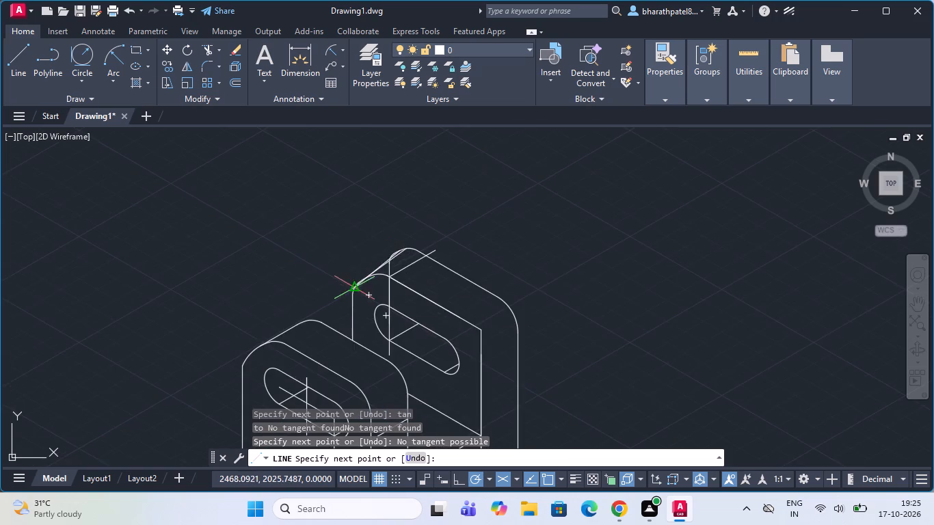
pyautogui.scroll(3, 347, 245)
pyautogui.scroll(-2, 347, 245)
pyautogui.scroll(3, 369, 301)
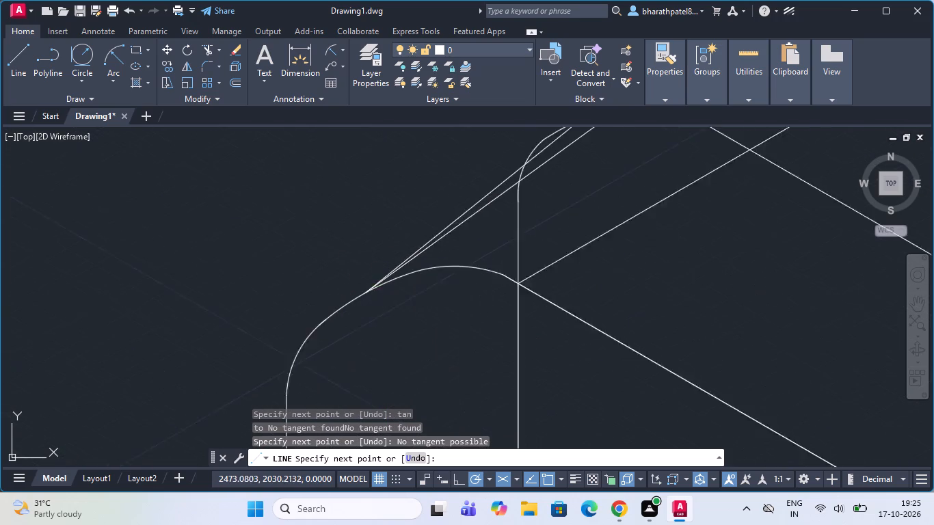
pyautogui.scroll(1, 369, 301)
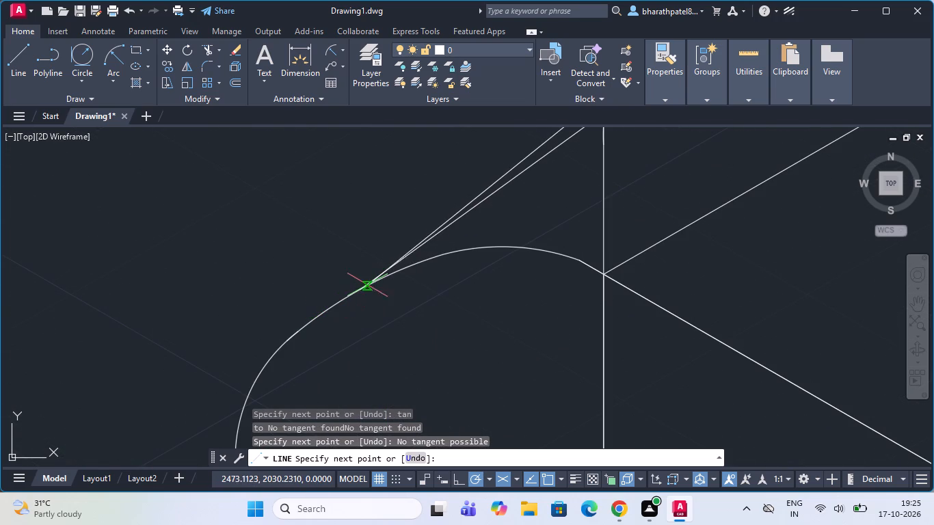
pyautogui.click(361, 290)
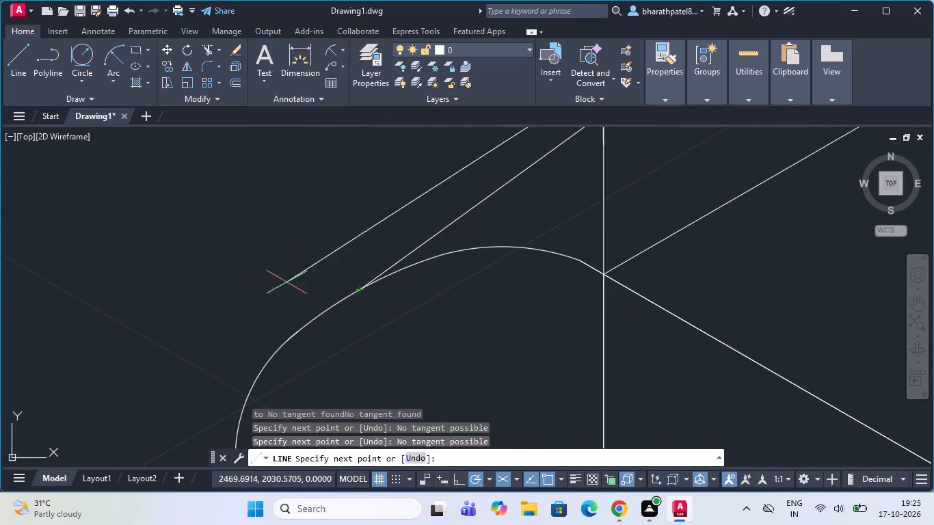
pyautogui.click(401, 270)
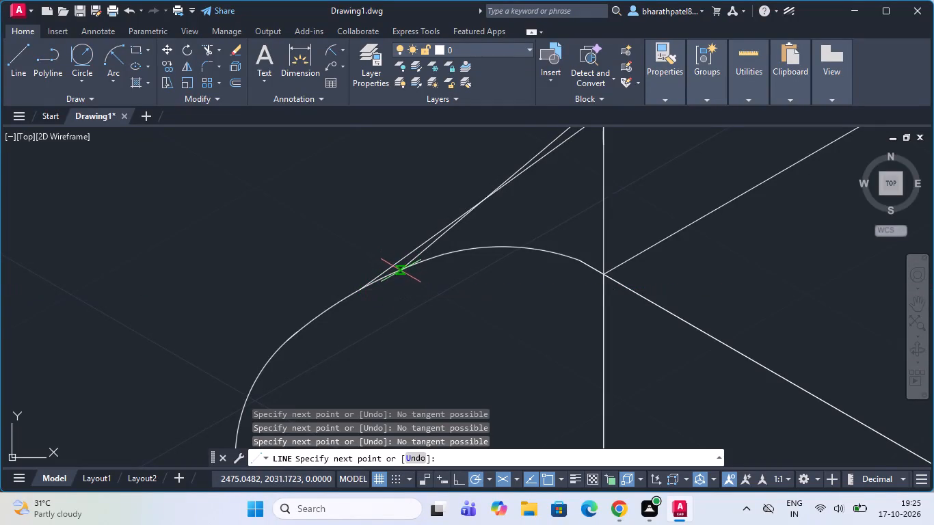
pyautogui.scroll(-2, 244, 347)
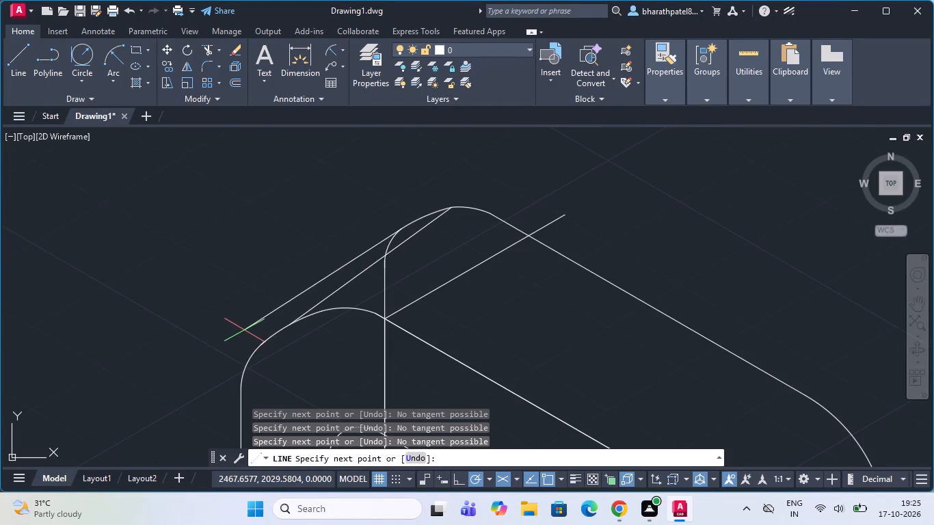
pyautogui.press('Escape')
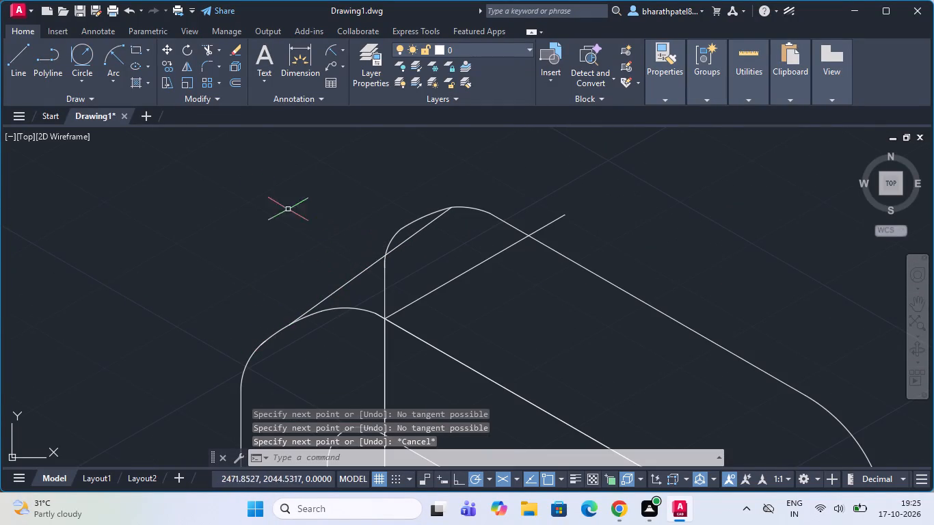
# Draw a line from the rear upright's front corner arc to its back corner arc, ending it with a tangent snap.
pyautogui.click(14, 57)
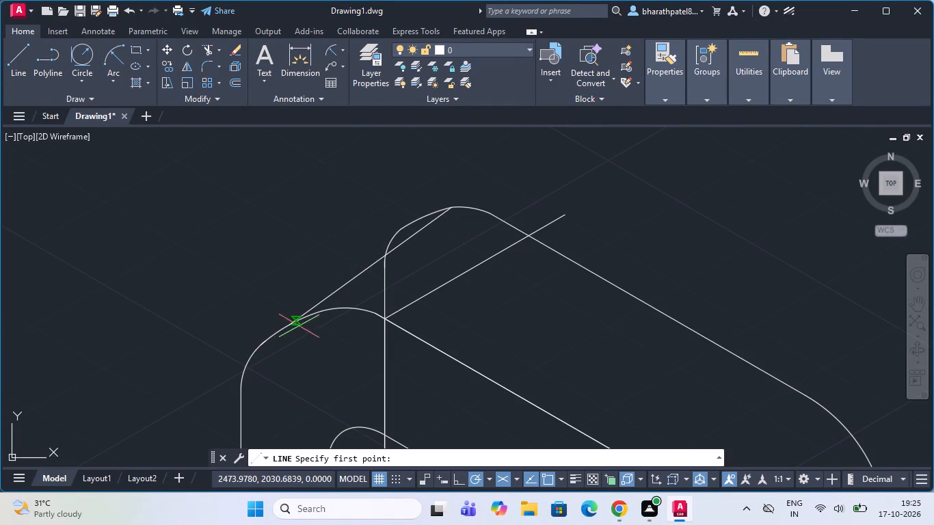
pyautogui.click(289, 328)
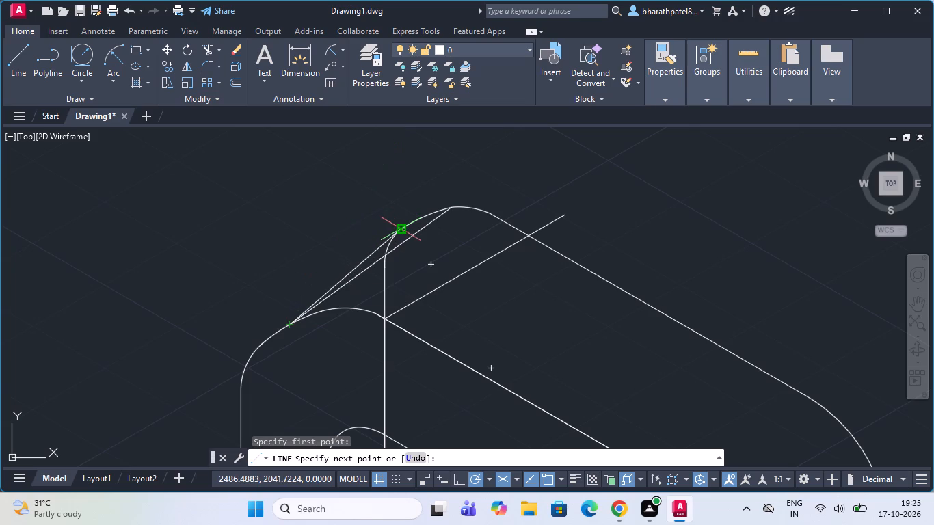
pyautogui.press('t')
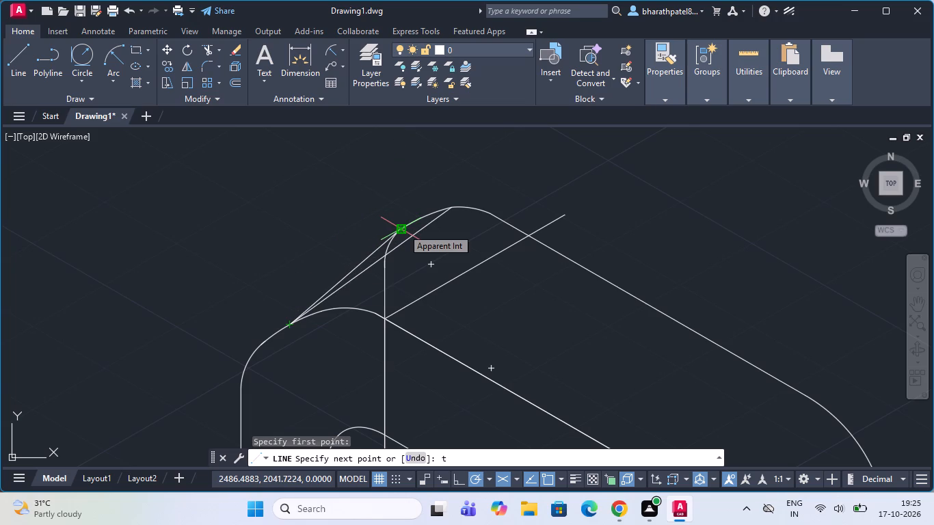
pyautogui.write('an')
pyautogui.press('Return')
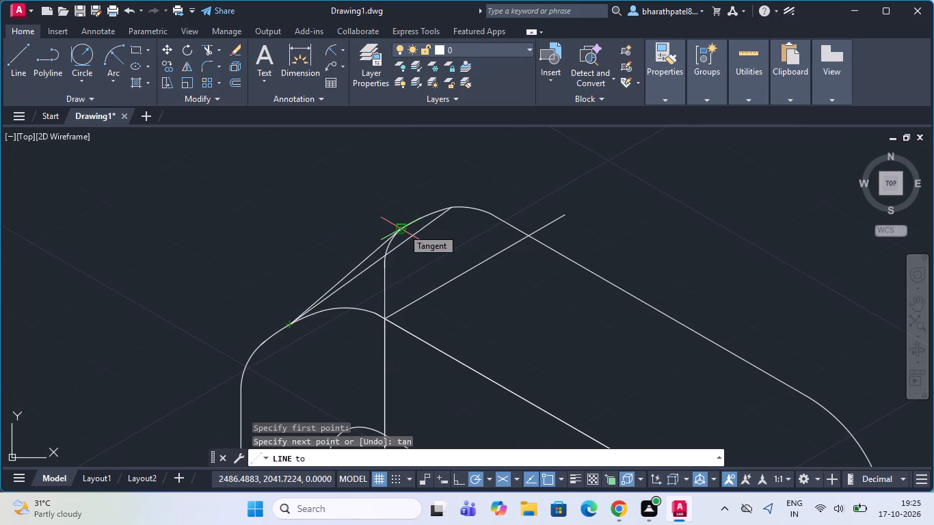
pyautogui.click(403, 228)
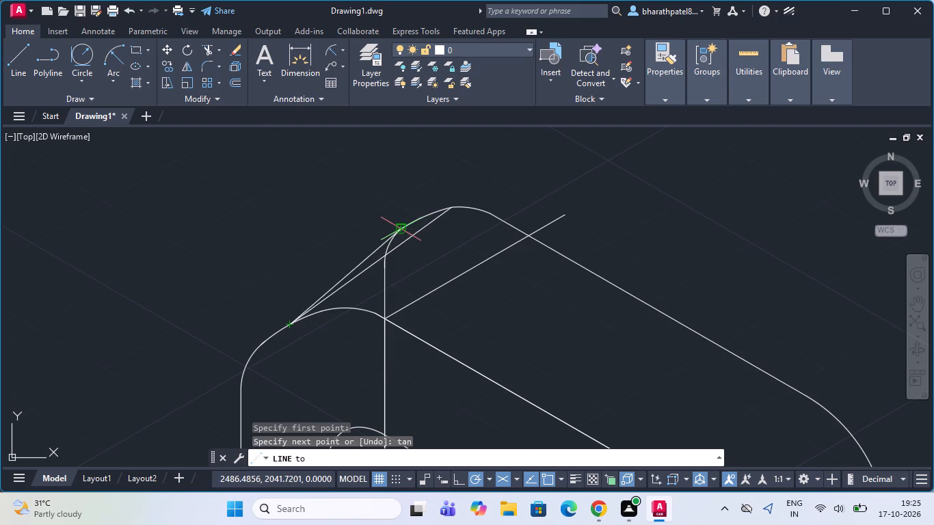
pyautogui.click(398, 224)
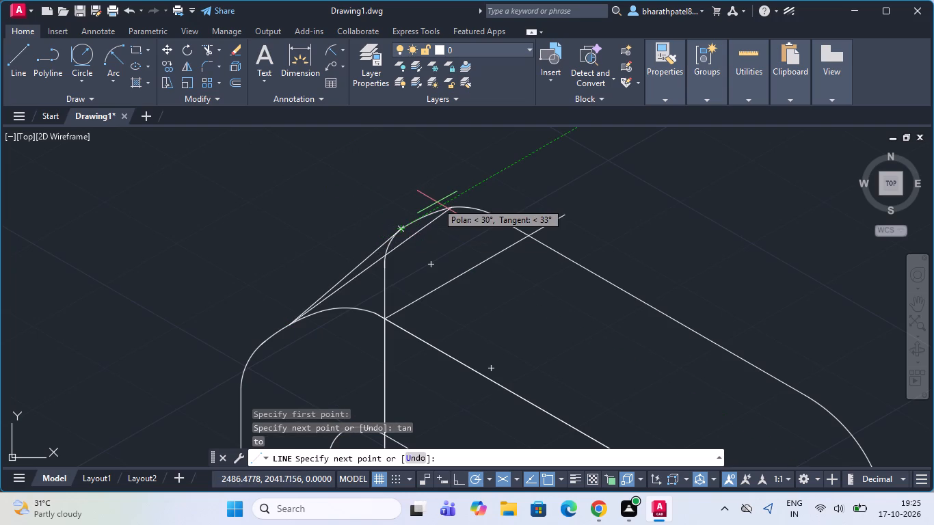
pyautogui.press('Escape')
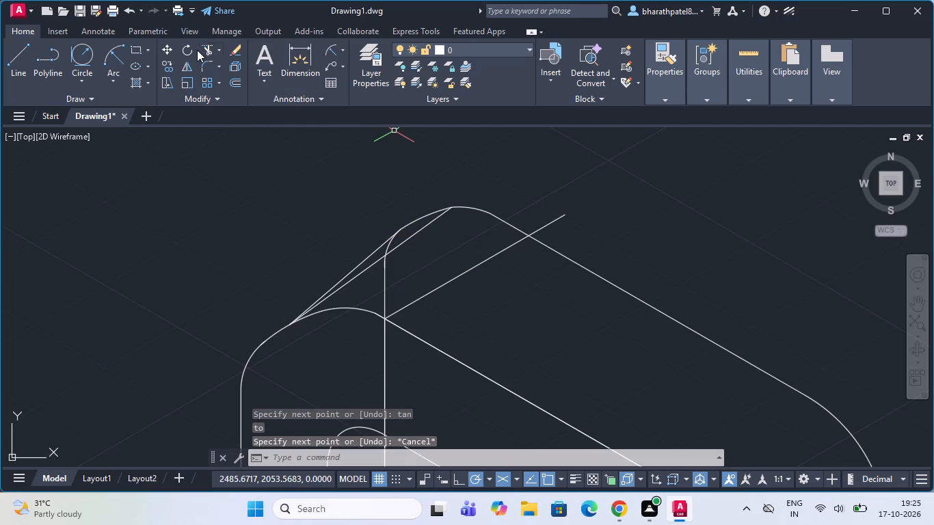
# Trim away the older slanted line, the hidden back vertical edge and the lower back corner arc behind the new tangent line.
pyautogui.click(203, 47)
pyautogui.click(417, 233)
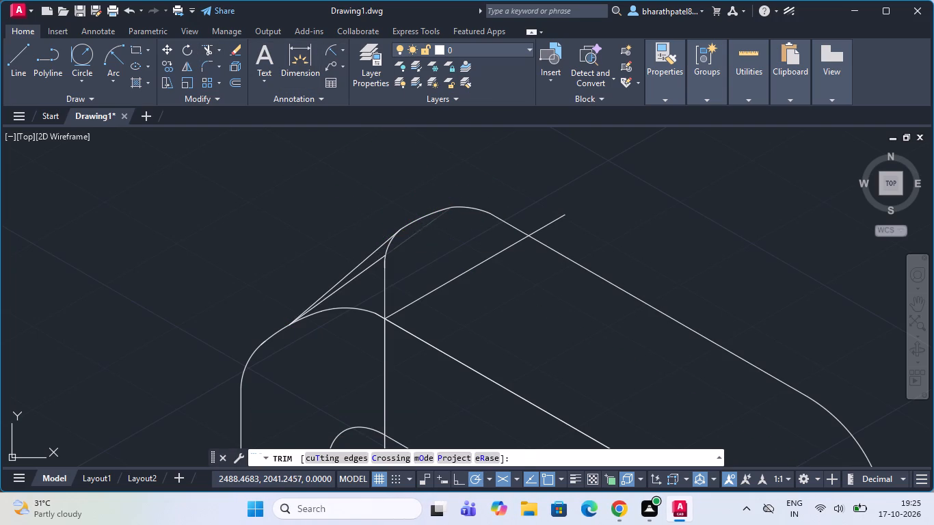
pyautogui.moveTo(377, 269); pyautogui.dragTo(385, 265)
pyautogui.click(412, 253)
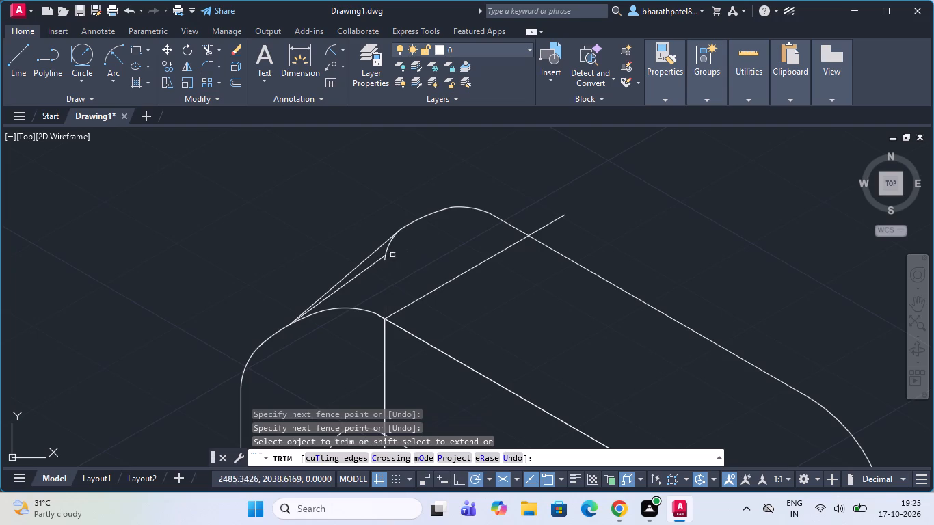
pyautogui.click(386, 253)
pyautogui.click(377, 264)
pyautogui.scroll(-3, 377, 264)
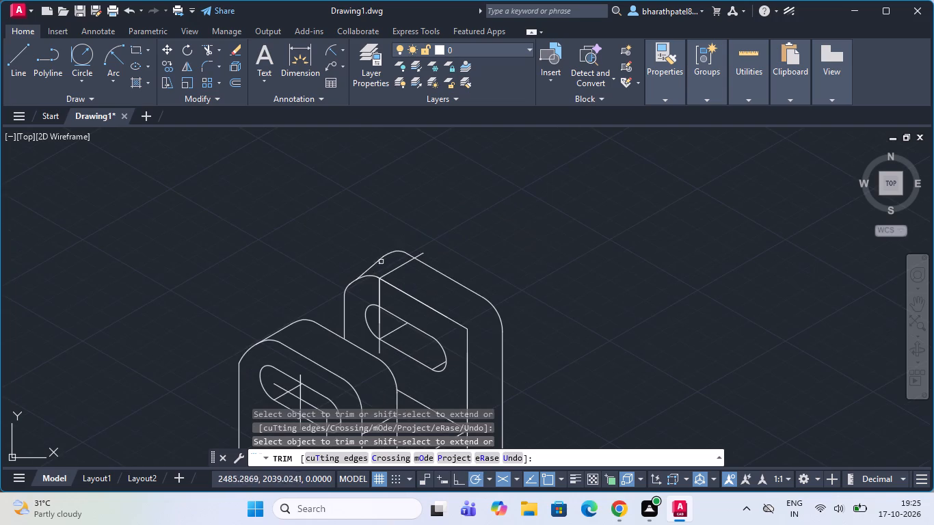
pyautogui.scroll(2, 402, 234)
pyautogui.scroll(3, 346, 310)
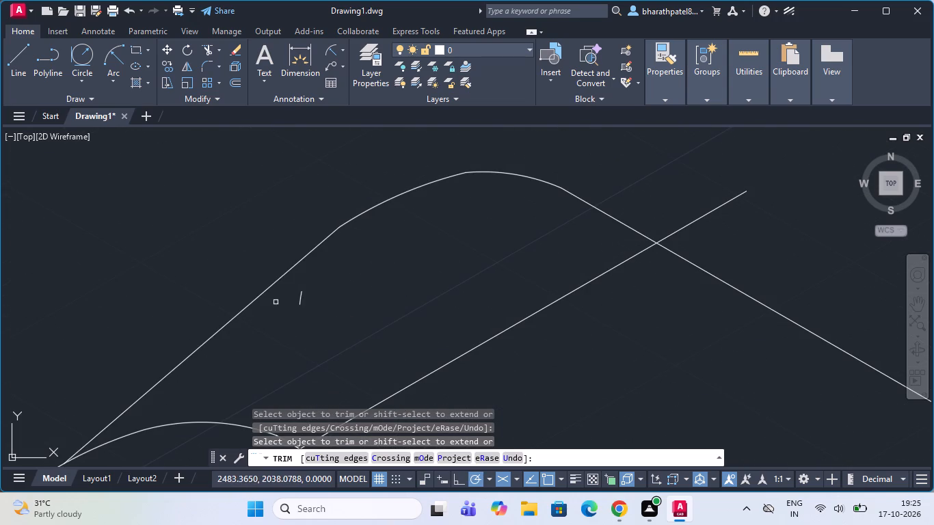
pyautogui.moveTo(280, 301); pyautogui.dragTo(329, 296)
pyautogui.scroll(-3, 329, 296)
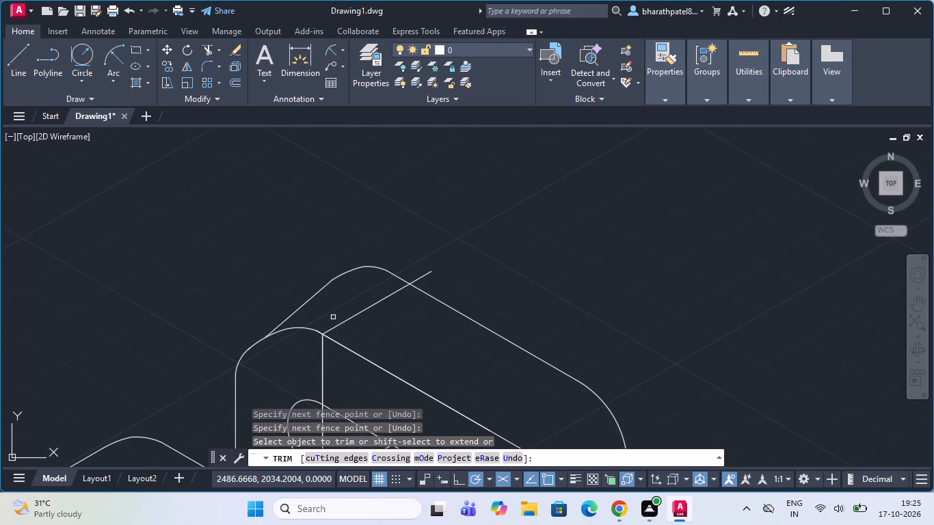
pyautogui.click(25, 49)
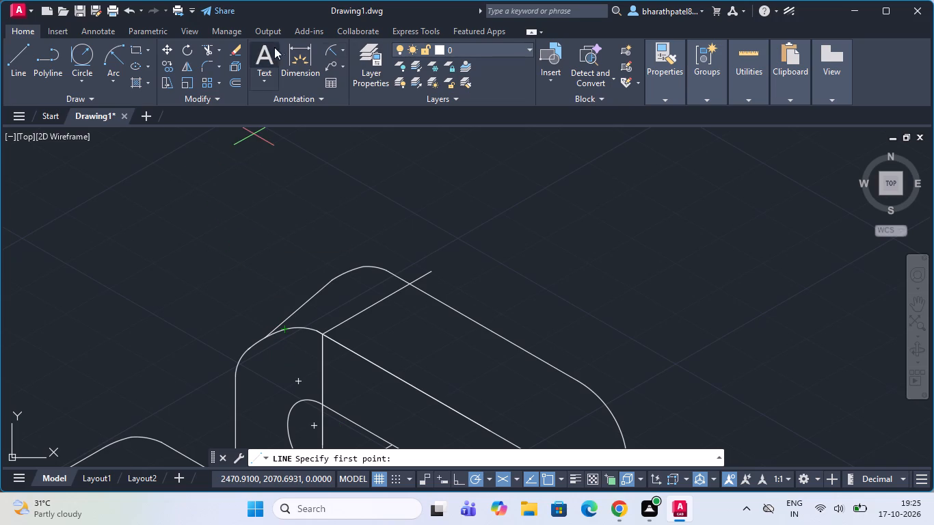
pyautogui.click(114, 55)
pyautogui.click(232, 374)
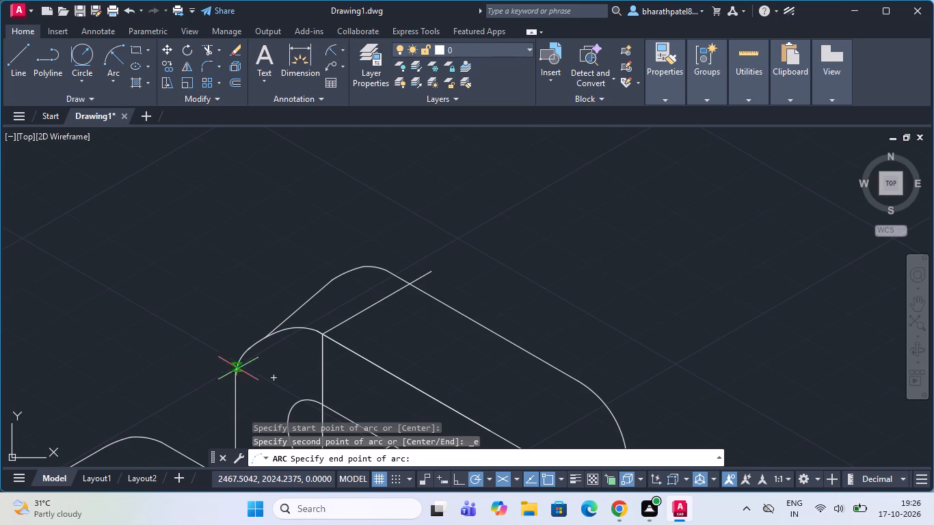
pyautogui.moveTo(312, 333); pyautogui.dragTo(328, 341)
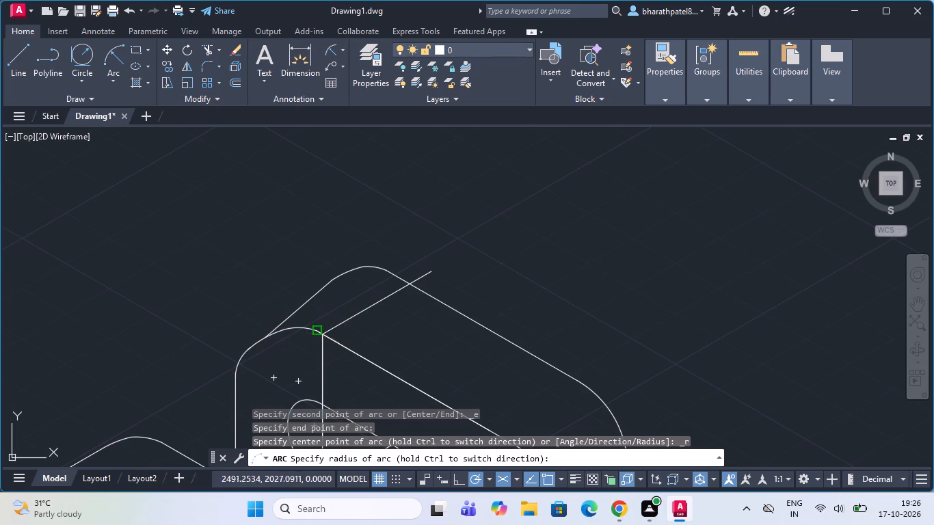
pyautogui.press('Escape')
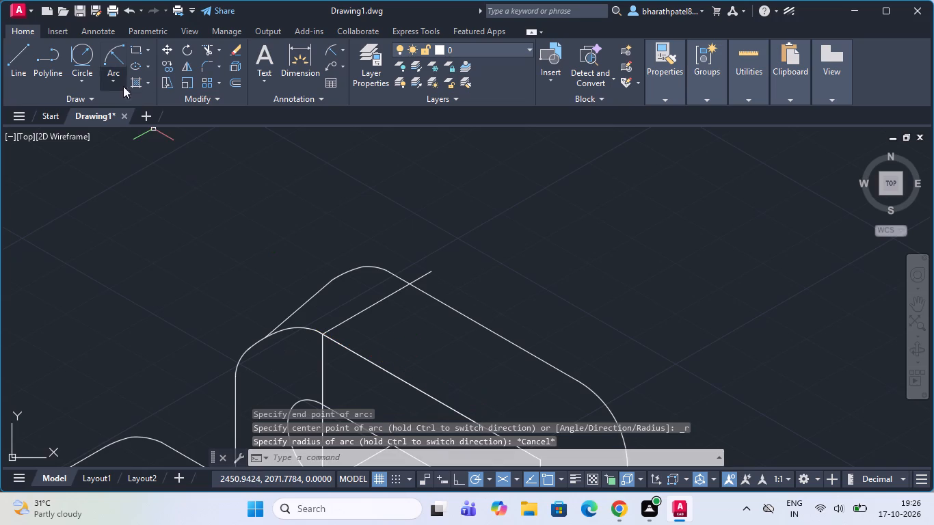
# Draw a start-end-radius arc across the rear upright's front corner, from its front top edge to its outer vertical edge.
pyautogui.click(120, 59)
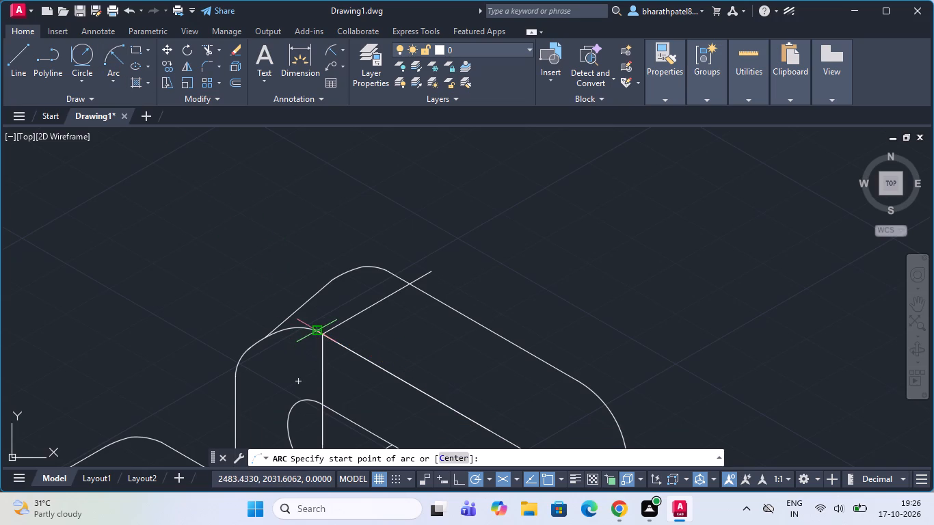
pyautogui.moveTo(314, 332); pyautogui.dragTo(305, 332)
pyautogui.click(232, 381)
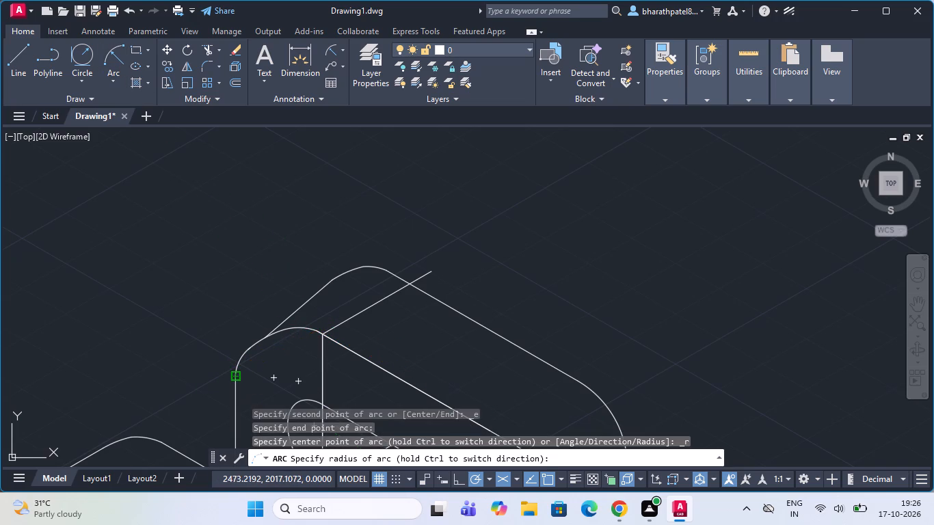
pyautogui.click(299, 368)
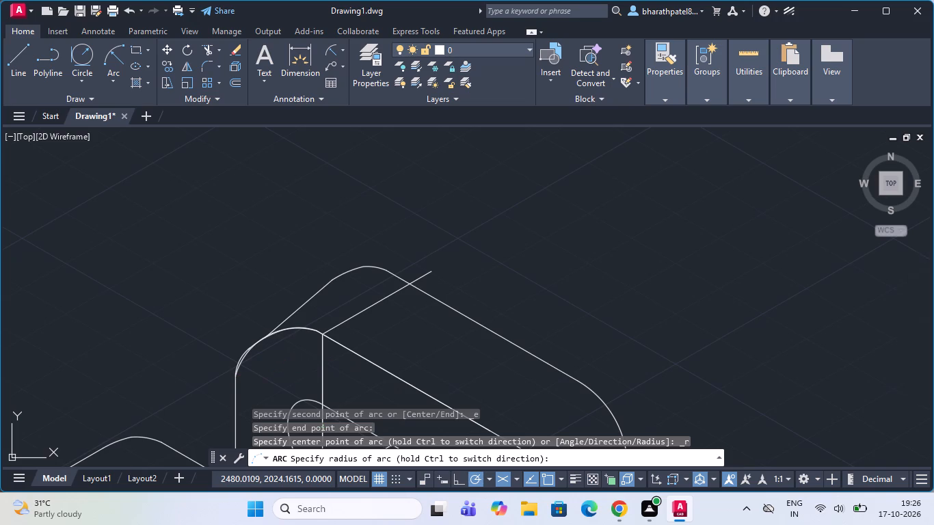
# Delete the three old arc segments that the new arc replaces on the rear upright's front corner.
pyautogui.scroll(4, 254, 354)
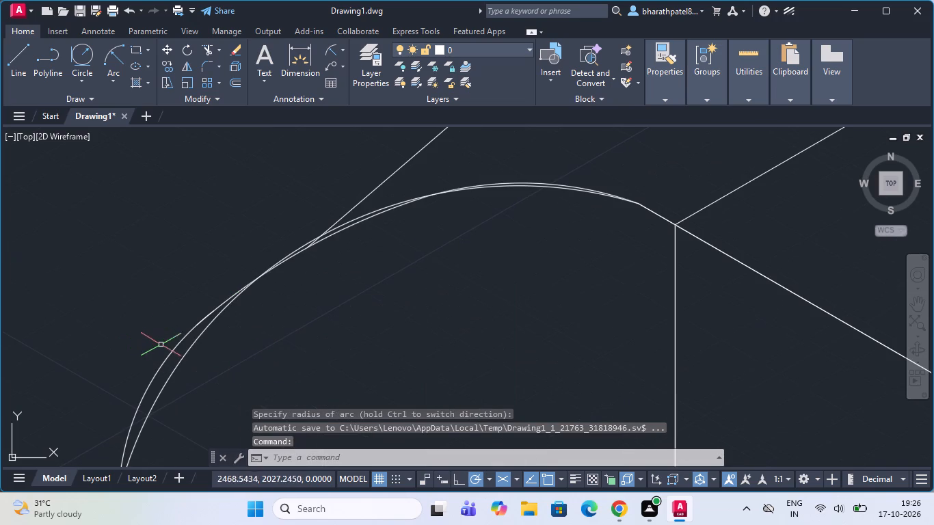
pyautogui.click(174, 354)
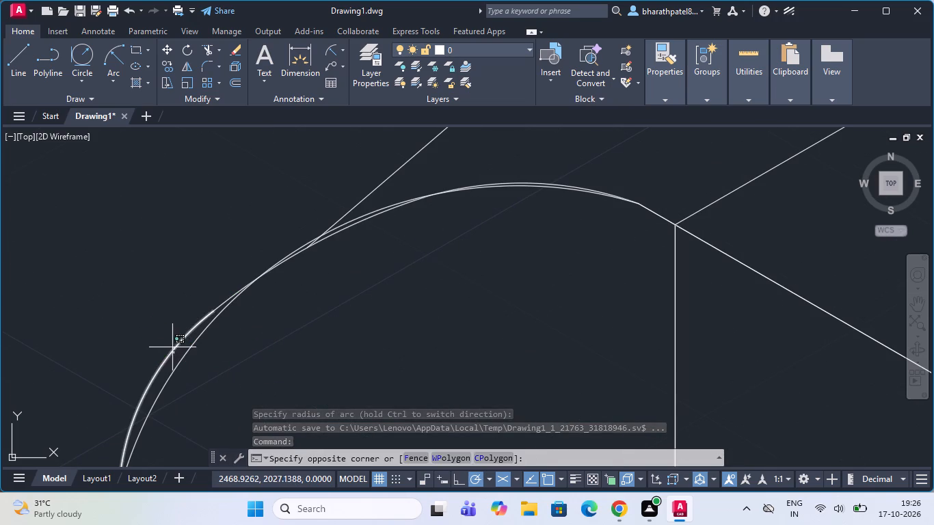
pyautogui.click(172, 347)
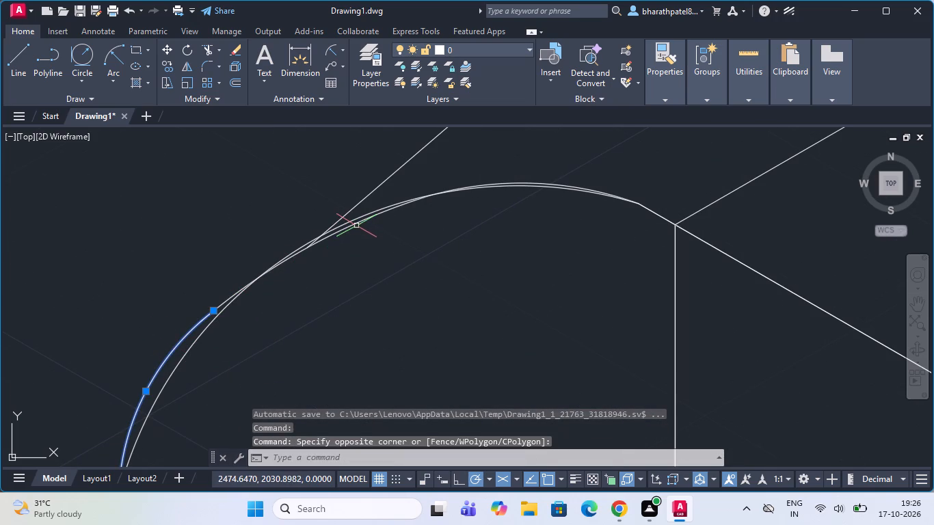
pyautogui.click(356, 224)
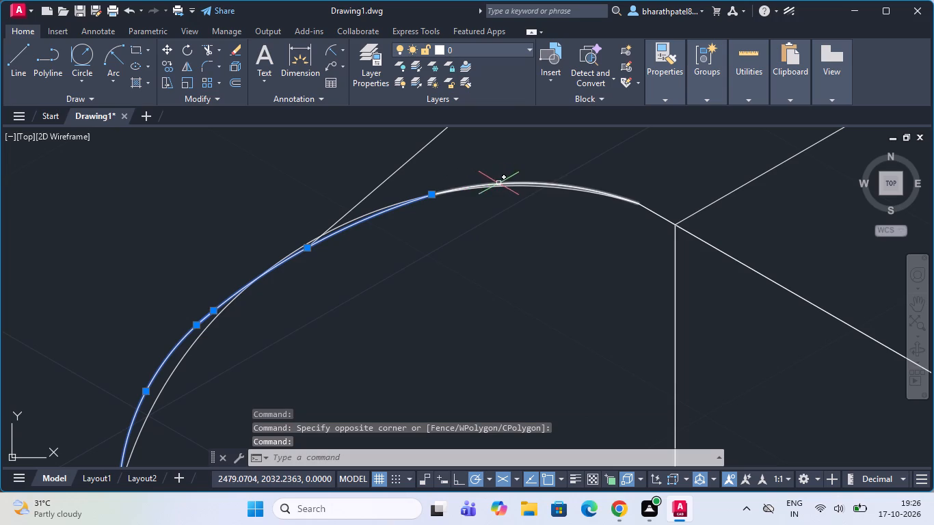
pyautogui.click(500, 183)
pyautogui.press('Delete')
# Delete the slanted line joining the rear upright's two rounded corners and the adjoining segment of the back corner arc.
pyautogui.scroll(-2, 500, 183)
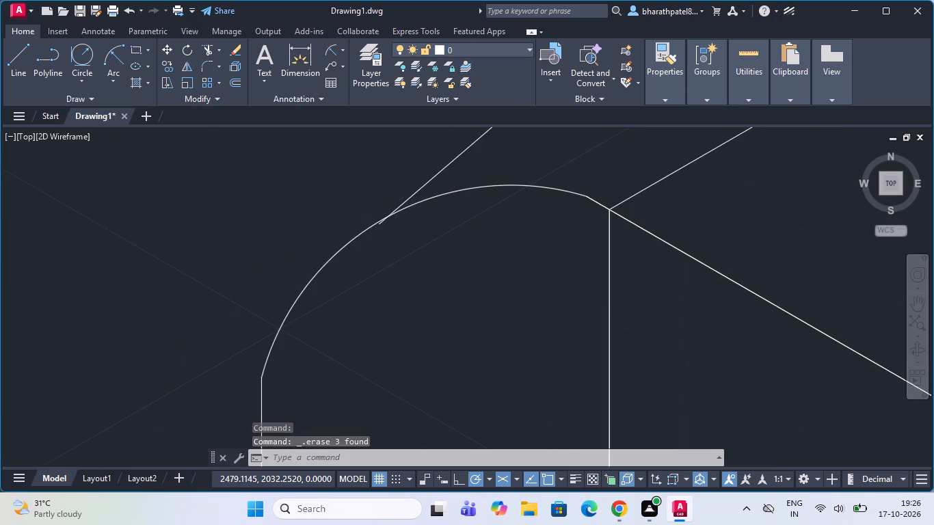
pyautogui.scroll(-3, 500, 184)
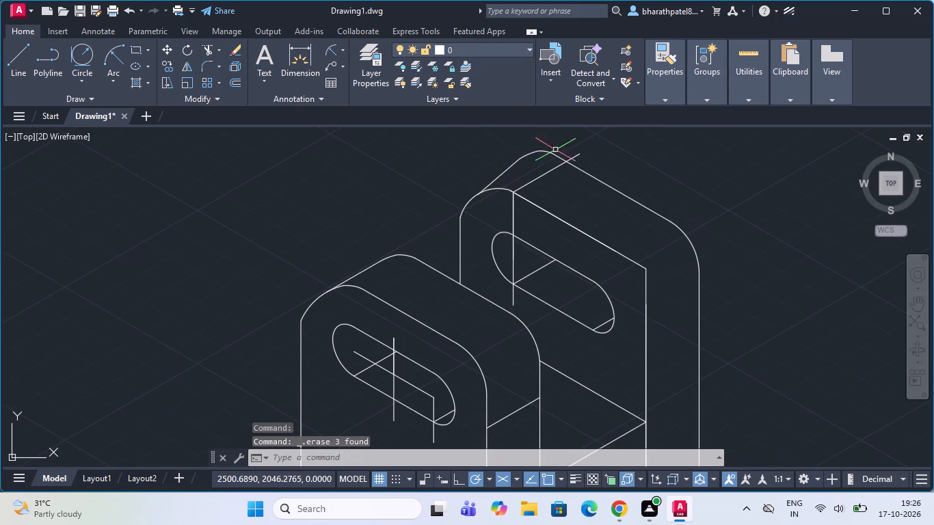
pyautogui.scroll(2, 576, 137)
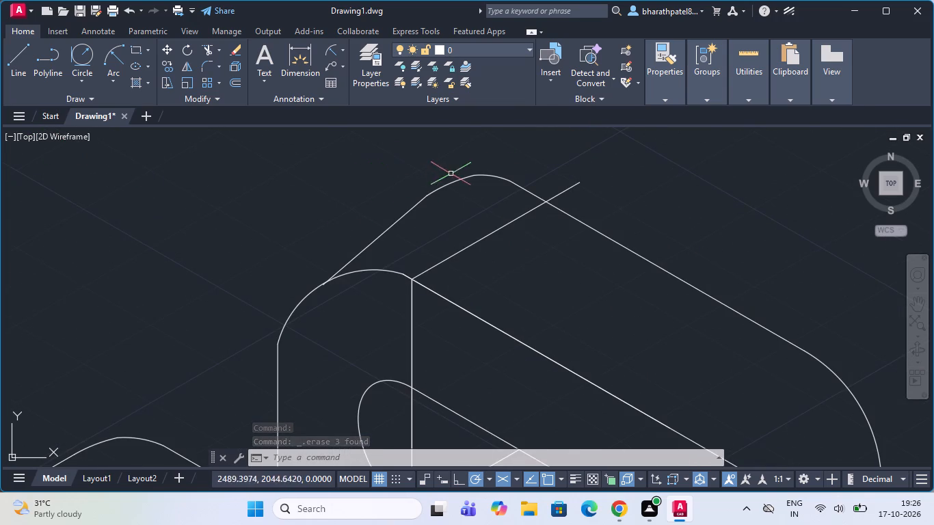
pyautogui.click(417, 200)
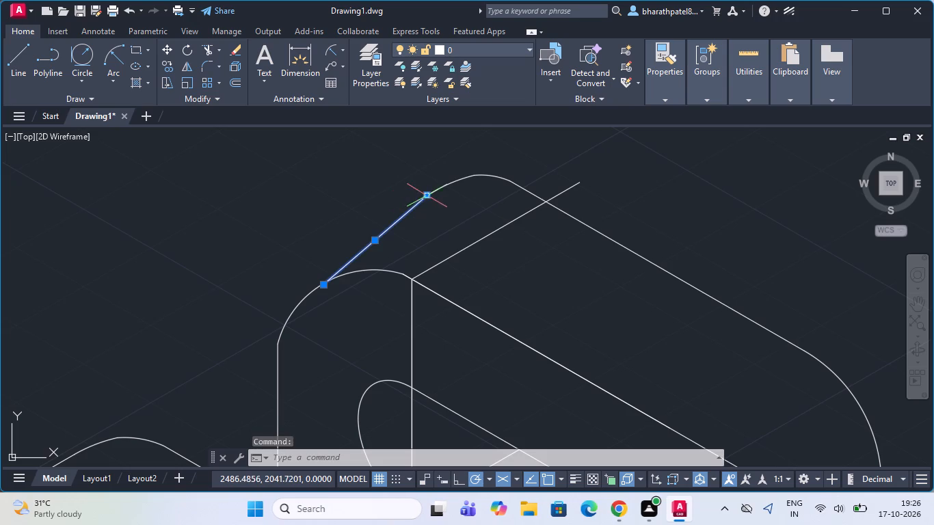
pyautogui.click(438, 187)
pyautogui.press('Delete')
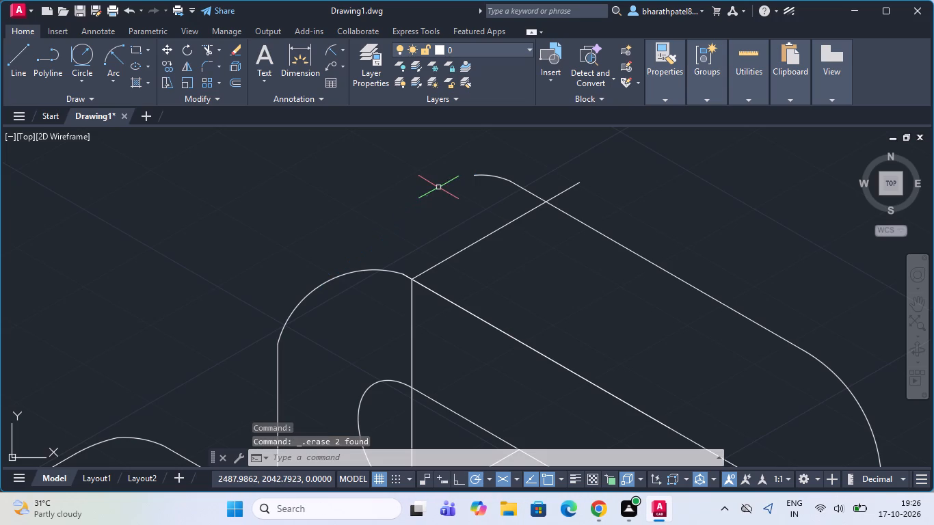
# Draw a line about 34.9 units long at 30° from the rear upright's front corner arc past its back top edge.
pyautogui.click(14, 62)
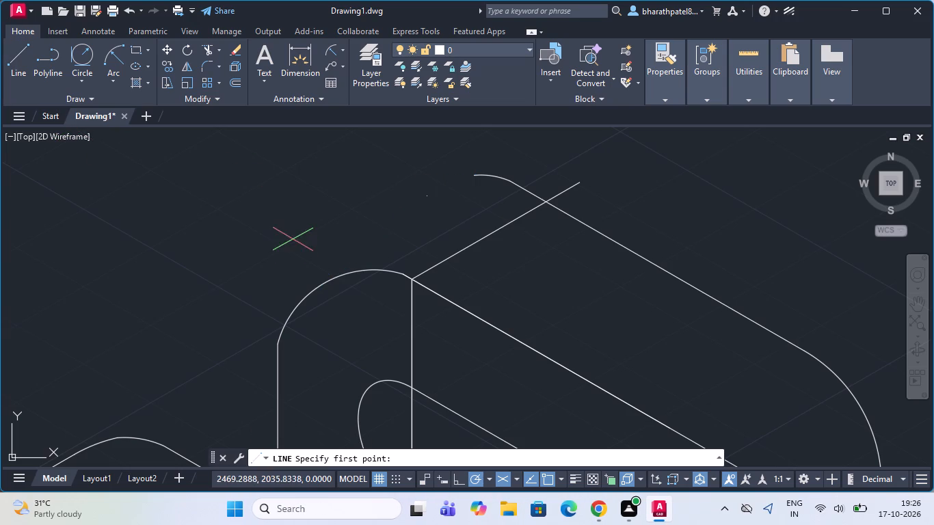
pyautogui.moveTo(324, 280); pyautogui.dragTo(336, 263)
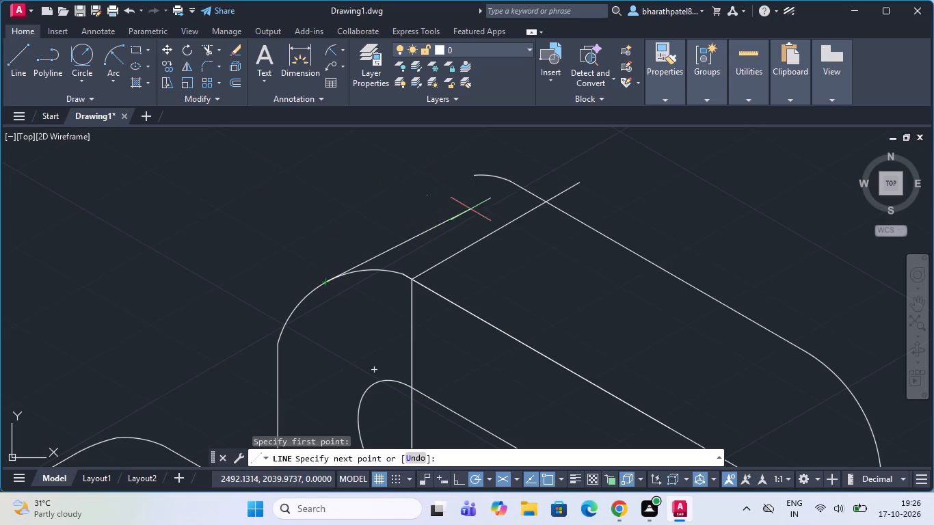
pyautogui.click(559, 146)
pyautogui.press('Escape')
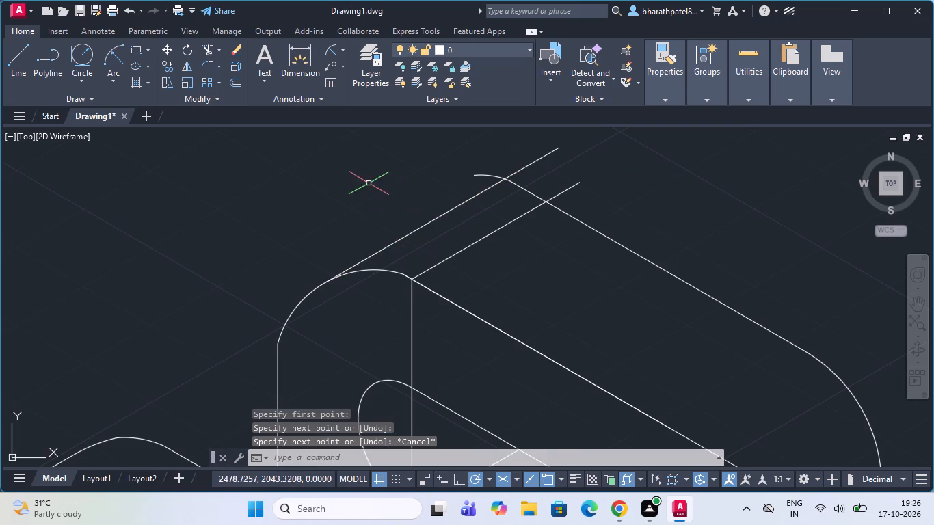
# Trim the stray point, the loose end of the back corner arc and the new line's overshoot beyond that arc.
pyautogui.click(202, 48)
pyautogui.doubleClick(426, 196)
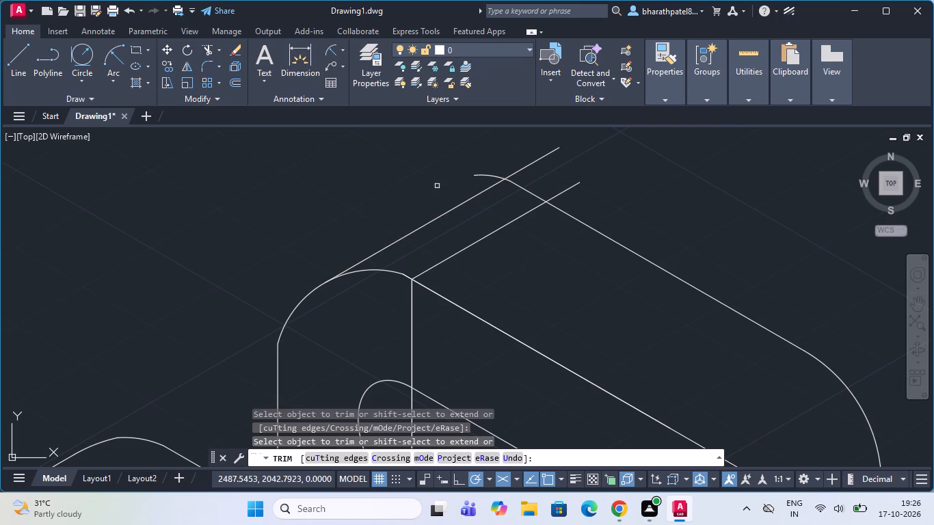
pyautogui.moveTo(498, 163); pyautogui.dragTo(449, 191)
pyautogui.moveTo(505, 161); pyautogui.dragTo(543, 174)
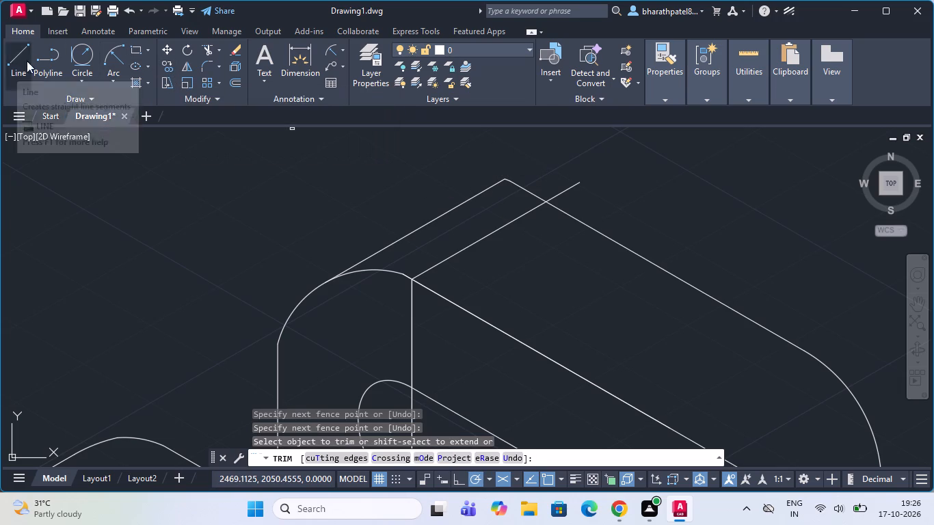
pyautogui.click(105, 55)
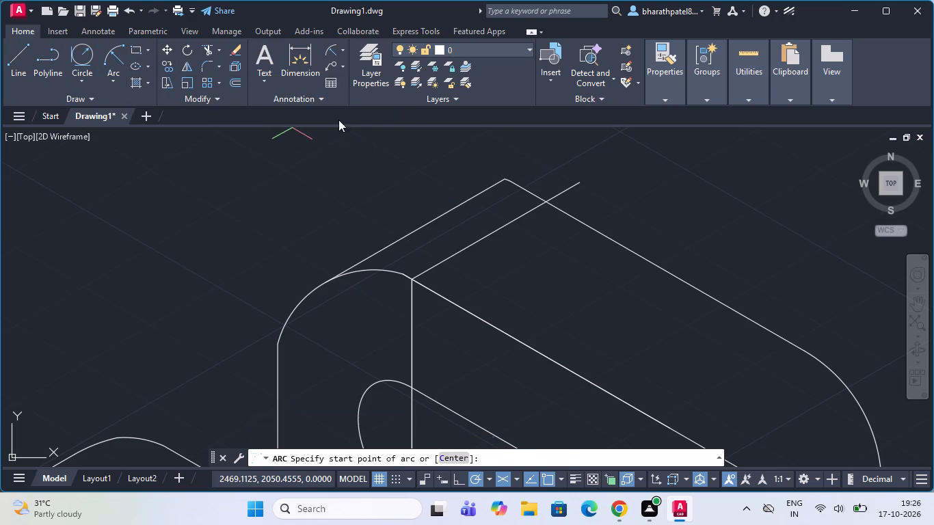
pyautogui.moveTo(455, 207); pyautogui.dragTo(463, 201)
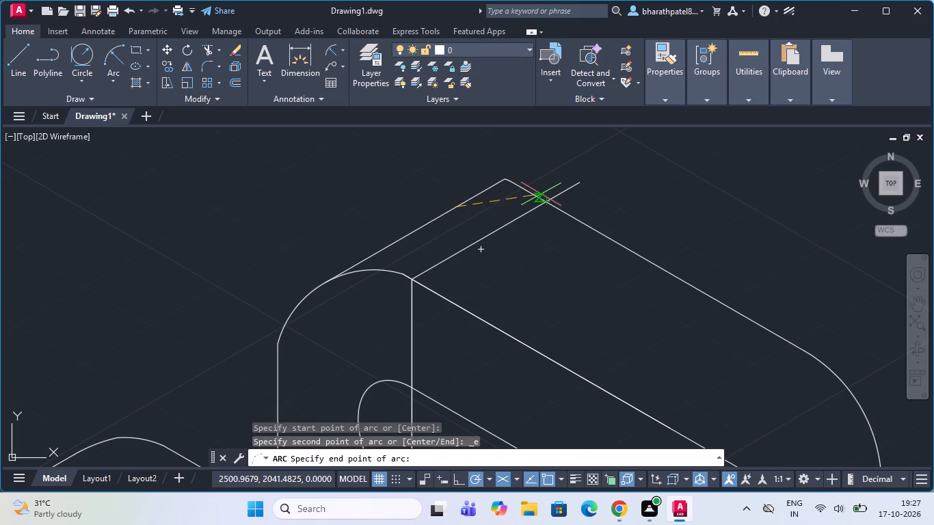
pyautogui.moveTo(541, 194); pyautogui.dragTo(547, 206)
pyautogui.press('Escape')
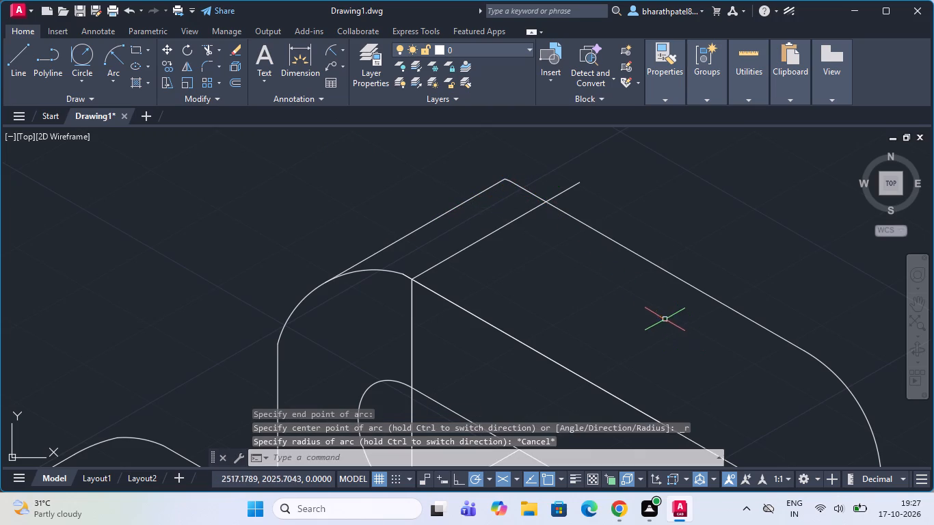
# Draw a start-end-radius arc across the rear upright's pointed back top corner, between its two straight top edges.
pyautogui.click(113, 54)
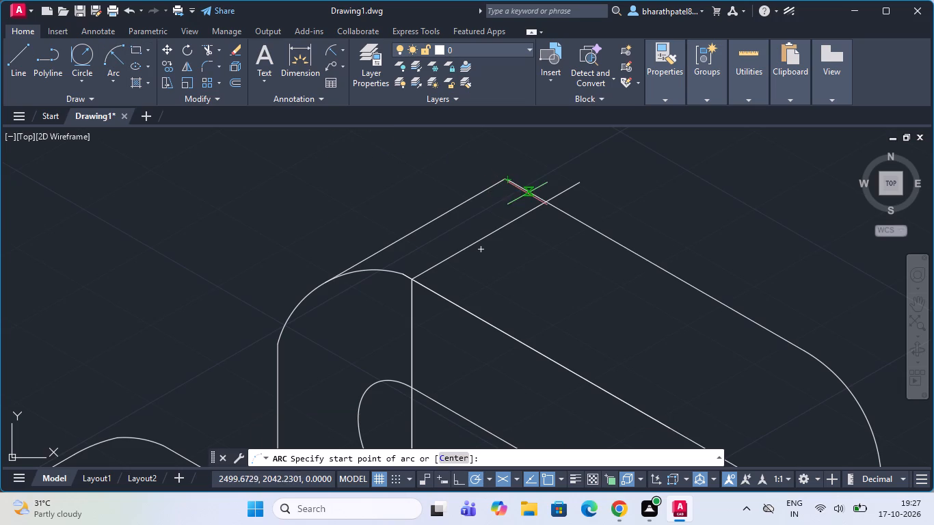
pyautogui.click(535, 195)
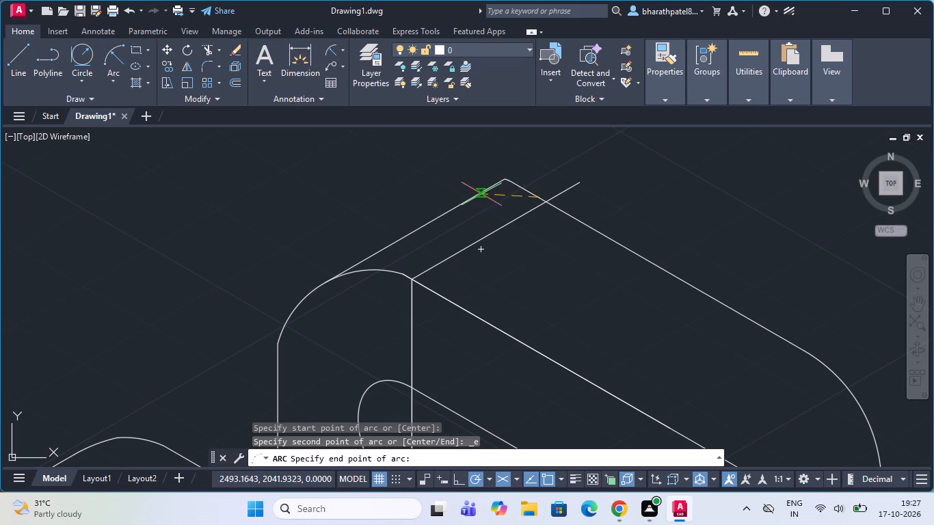
pyautogui.click(467, 200)
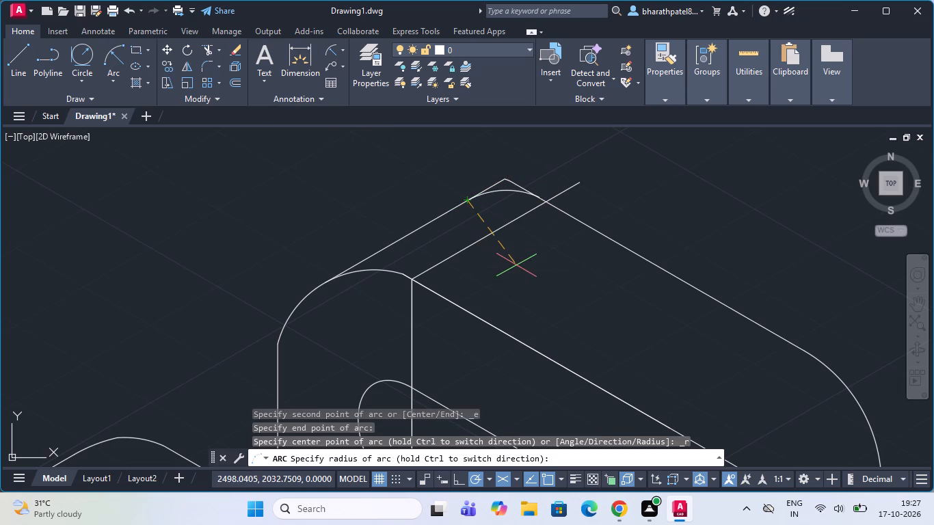
pyautogui.click(518, 262)
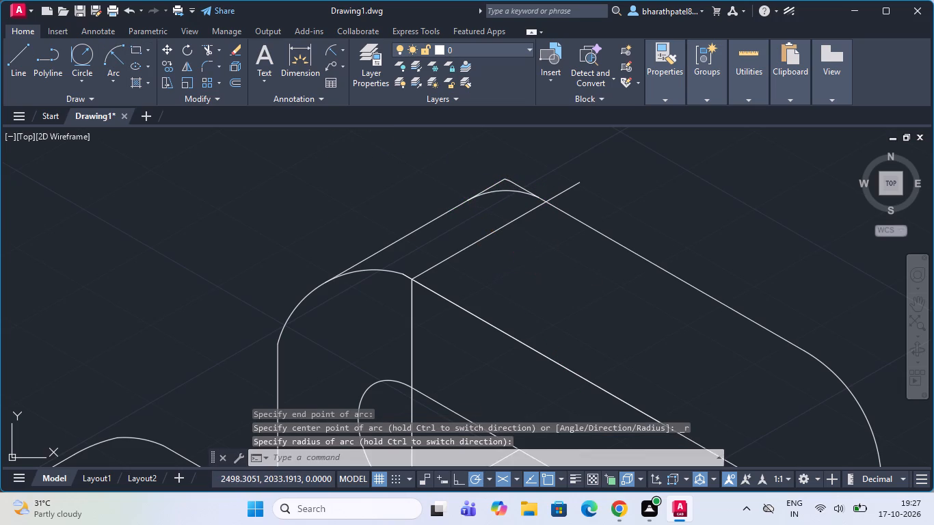
# Trim the pointed corner outside the new arc and the 30° line's overshoot beyond the rear upright's back edge.
pyautogui.scroll(2, 512, 173)
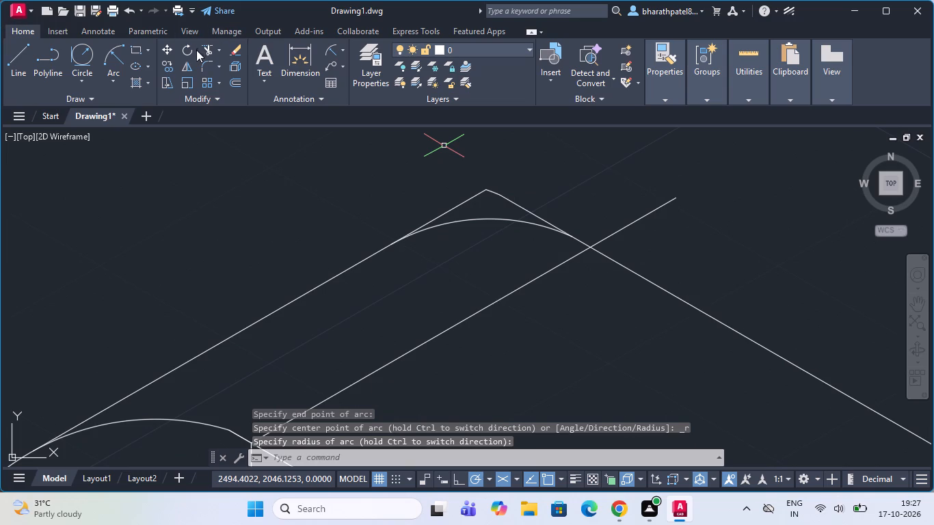
pyautogui.moveTo(204, 52); pyautogui.dragTo(377, 126)
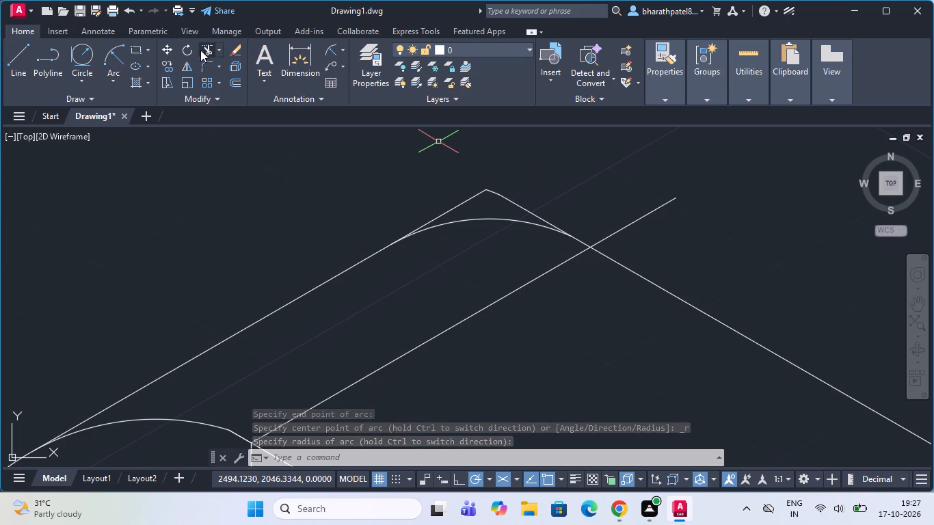
pyautogui.click(204, 47)
pyautogui.moveTo(548, 208); pyautogui.dragTo(532, 203)
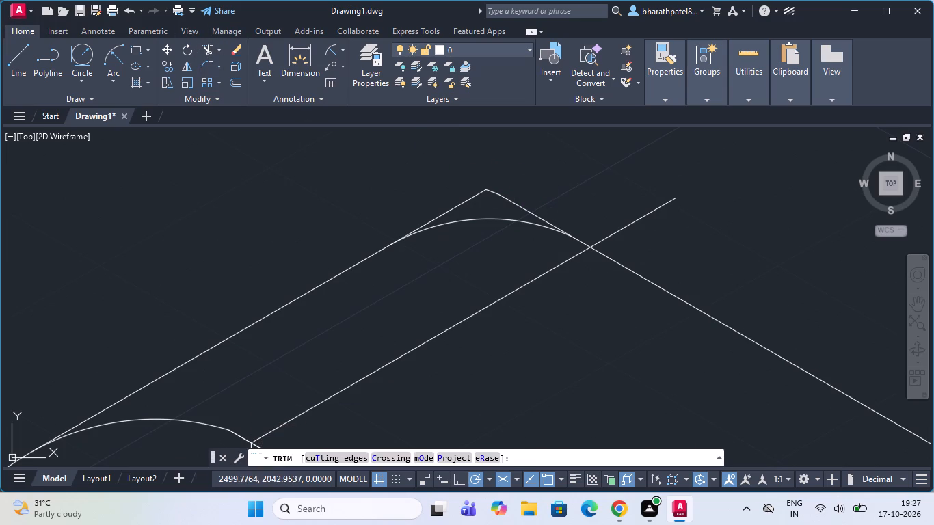
pyautogui.moveTo(532, 203); pyautogui.dragTo(395, 199)
pyautogui.click(490, 191)
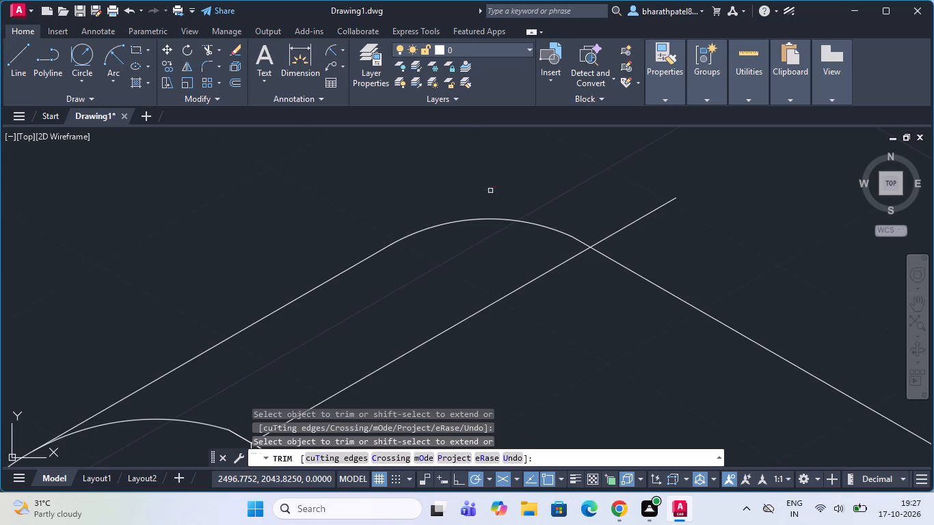
pyautogui.scroll(-2, 481, 176)
pyautogui.moveTo(523, 189); pyautogui.dragTo(558, 214)
# Fillet the sharp corner between the top edge and the vertical edge of the rear upright's front face.
pyautogui.scroll(-2, 534, 174)
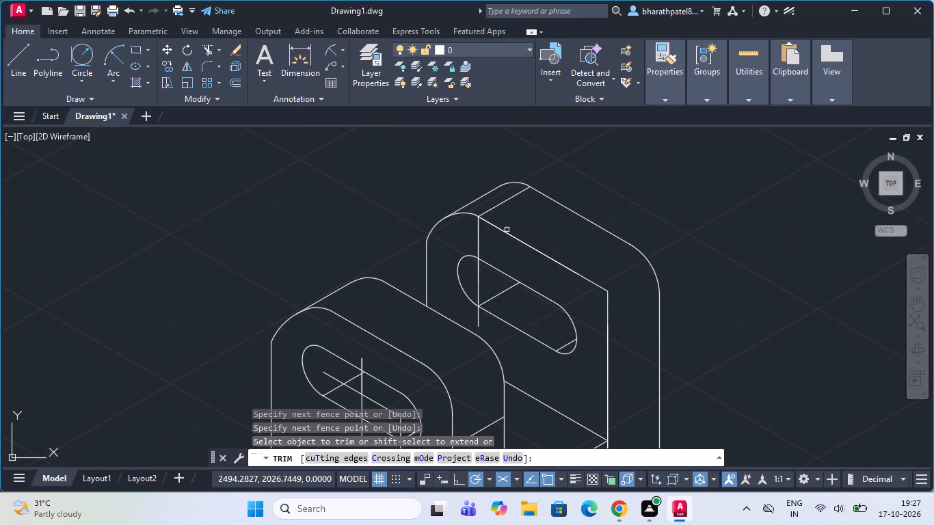
pyautogui.scroll(-3, 498, 228)
pyautogui.scroll(3, 507, 278)
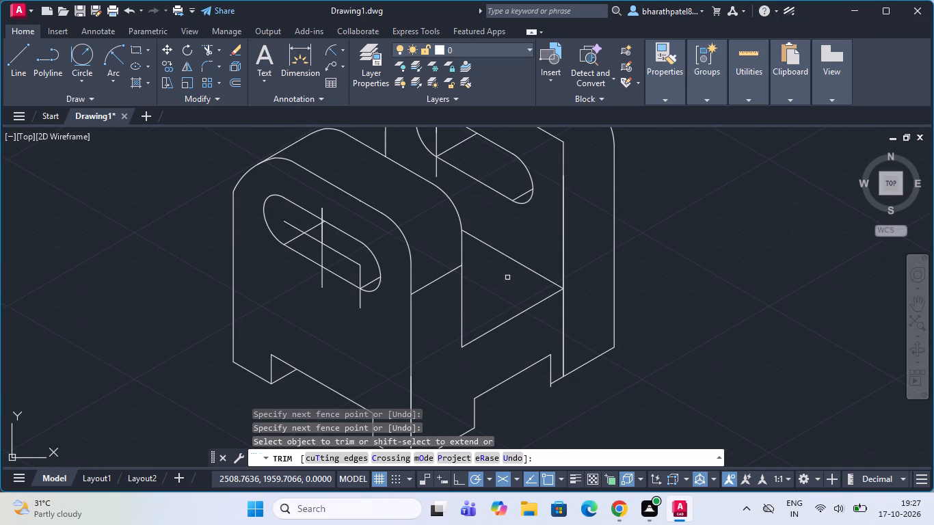
pyautogui.scroll(-2, 507, 278)
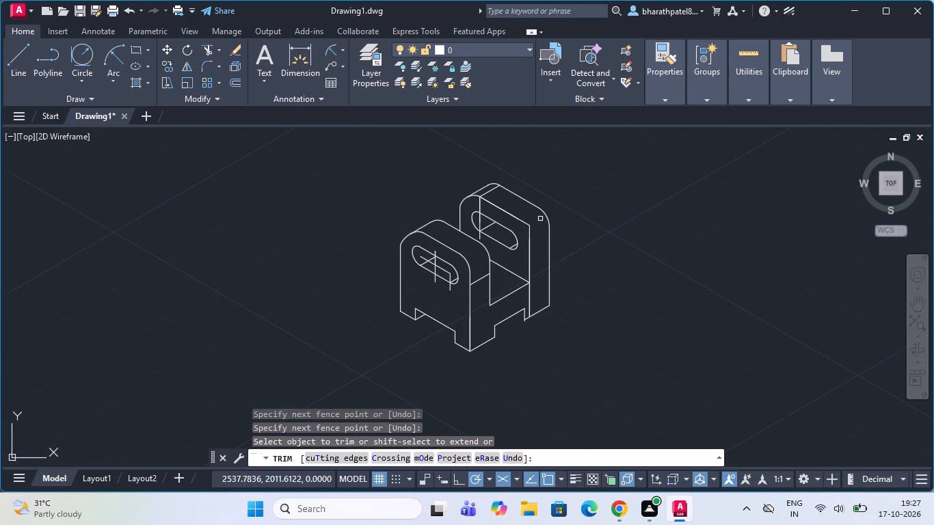
pyautogui.scroll(2, 540, 219)
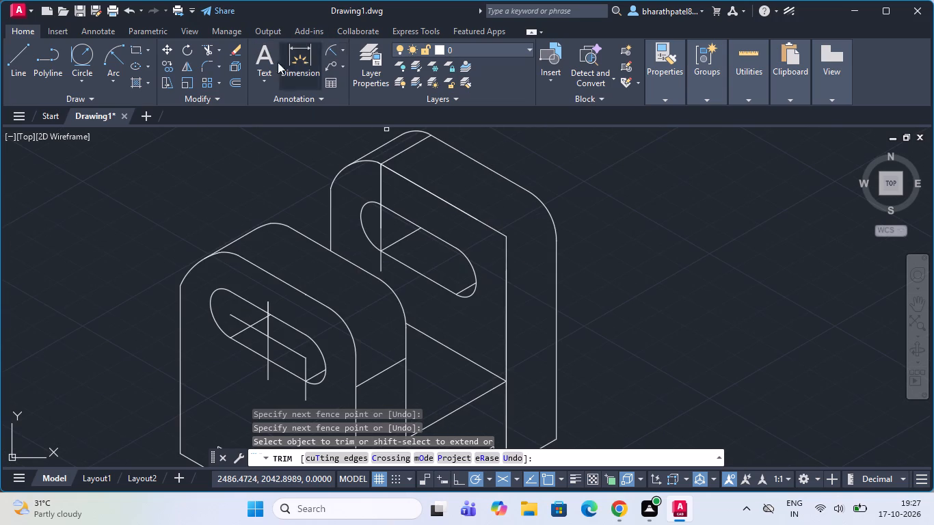
pyautogui.click(200, 60)
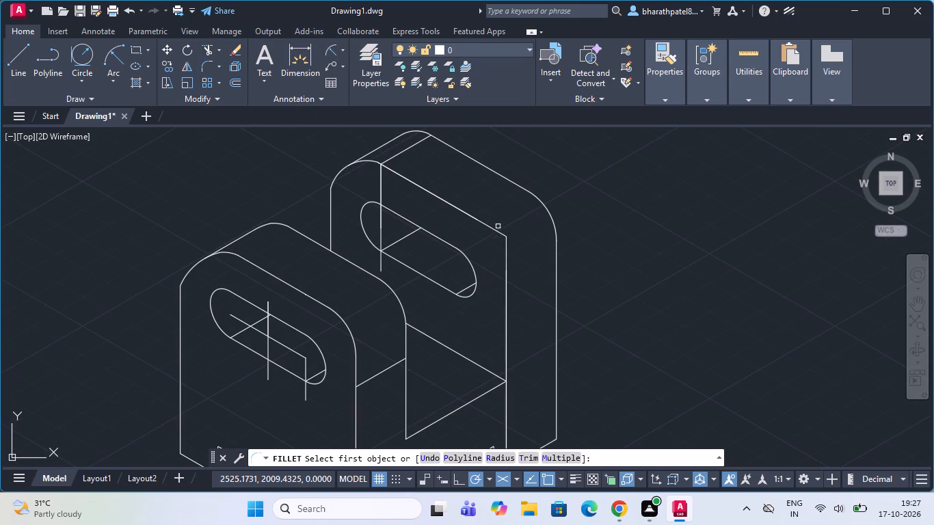
pyautogui.click(492, 228)
pyautogui.click(506, 256)
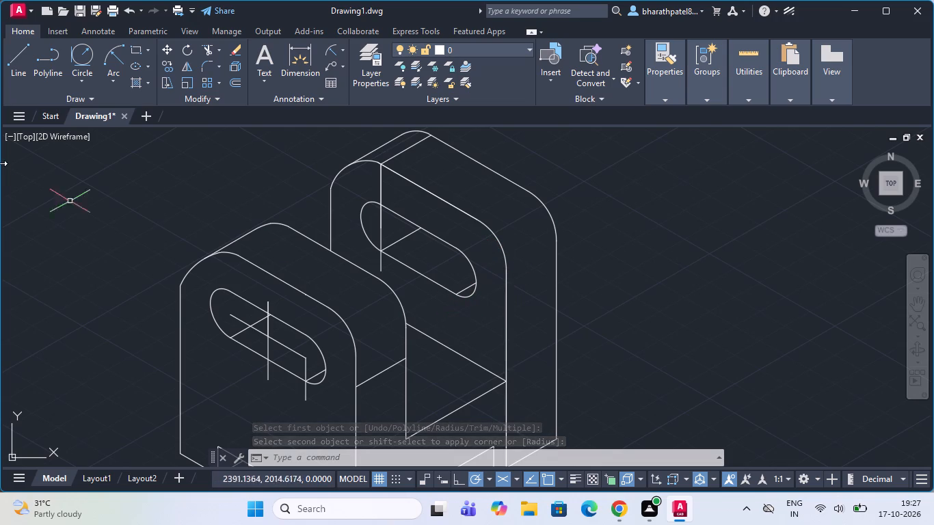
# Draw a line about 97.2 units long at 30° from the front upright's vertical front edge past the rear upright's back edge.
pyautogui.click(14, 56)
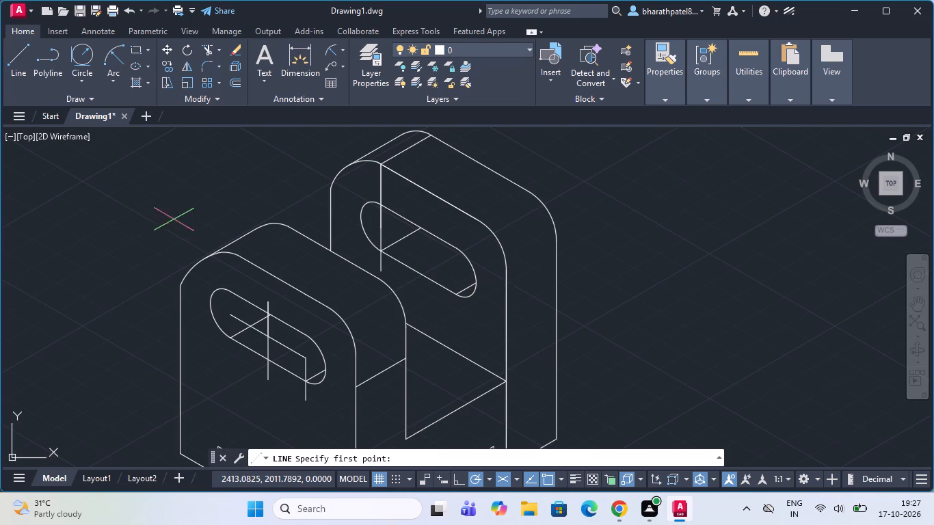
pyautogui.scroll(-2, 203, 256)
pyautogui.scroll(2, 203, 254)
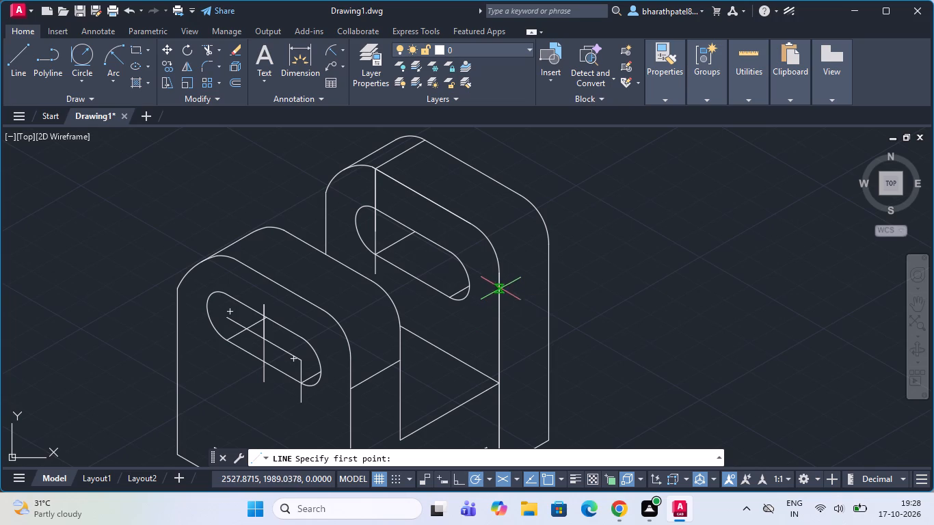
pyautogui.click(349, 388)
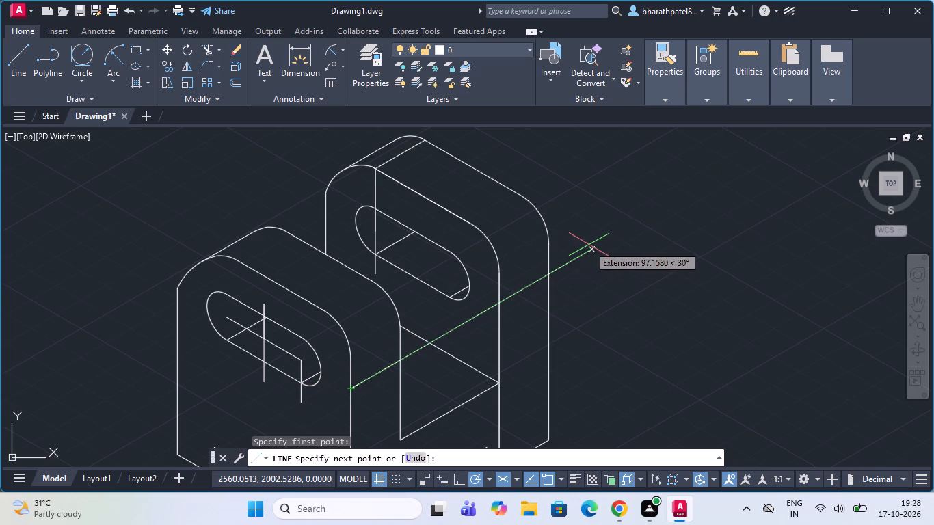
pyautogui.click(589, 245)
pyautogui.press('Escape')
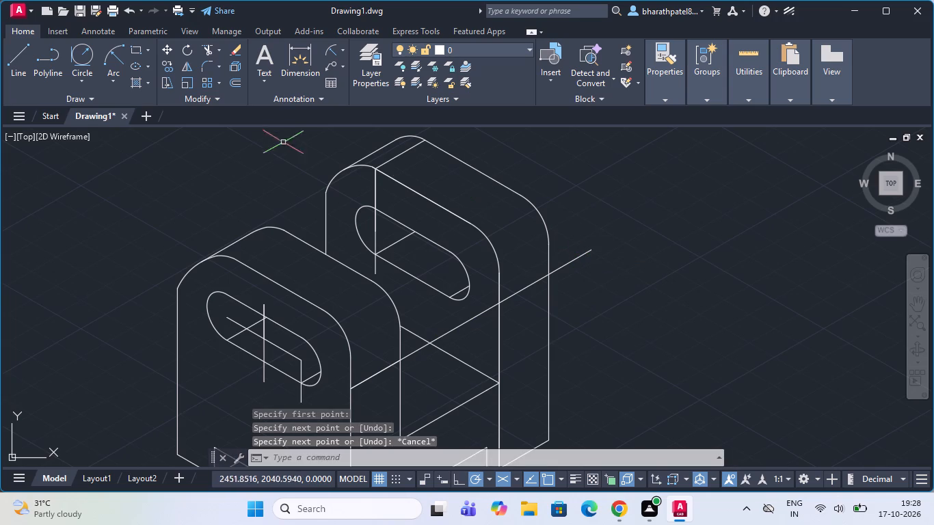
# Trim the 30° line between the two uprights and its overshoot beyond the rear upright's back edge.
pyautogui.click(204, 44)
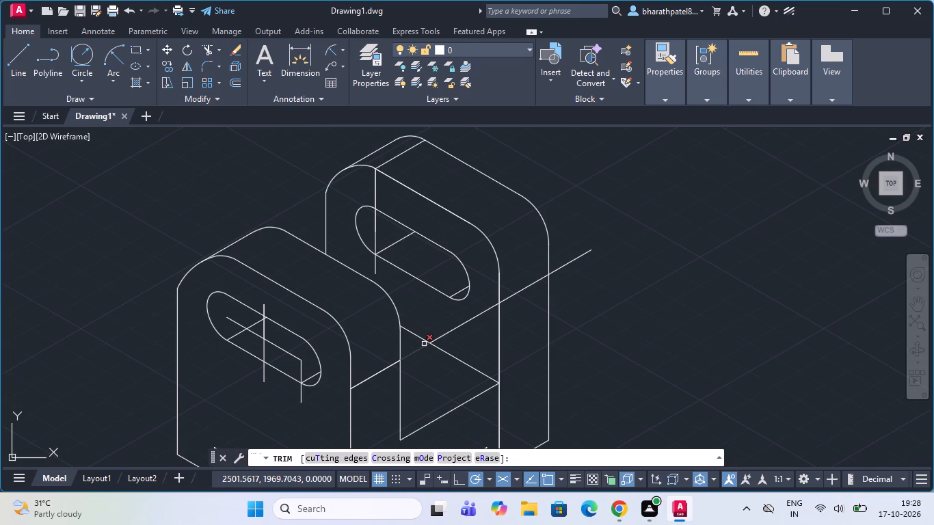
pyautogui.click(424, 343)
pyautogui.click(420, 353)
pyautogui.click(440, 318)
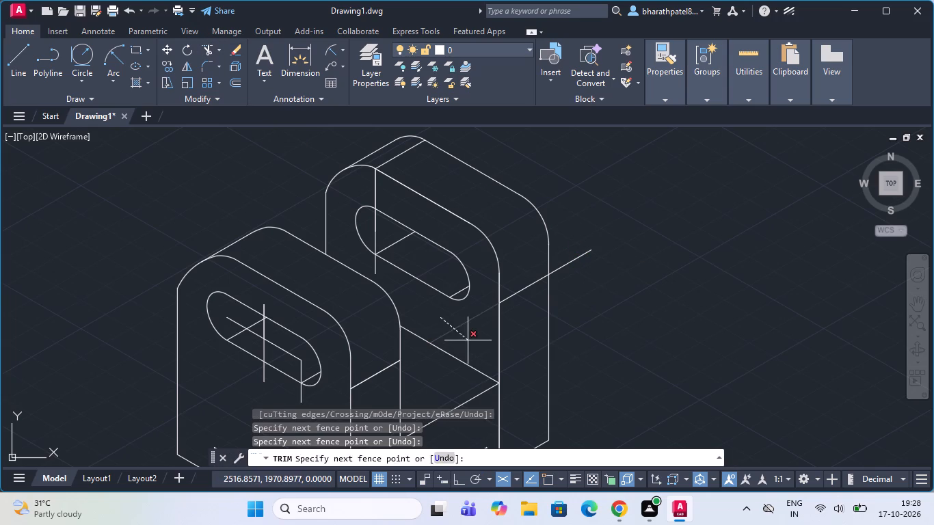
pyautogui.click(468, 338)
pyautogui.moveTo(561, 247); pyautogui.dragTo(576, 287)
pyautogui.scroll(-2, 576, 287)
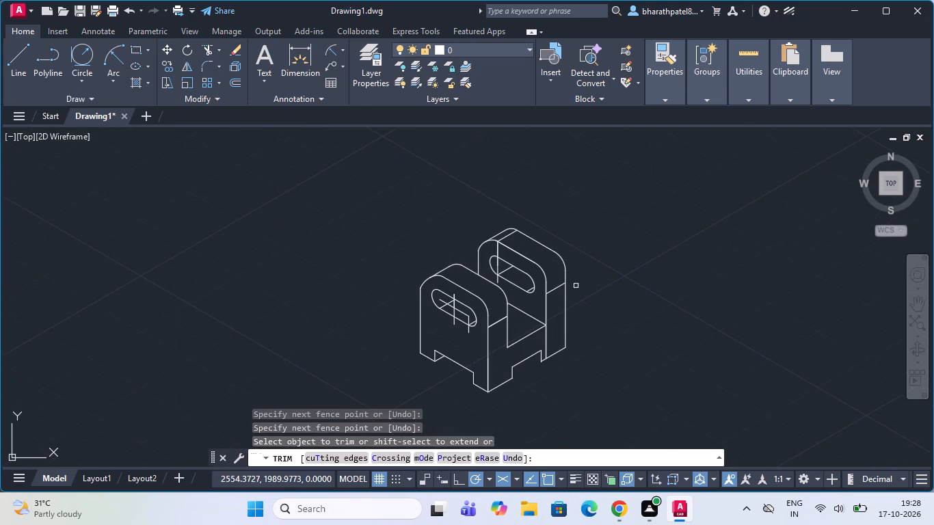
# Draw a vertical line about 36.2 units long from the lower slot-end arc's centre up past the rear upright's front top edge.
pyautogui.scroll(2, 568, 224)
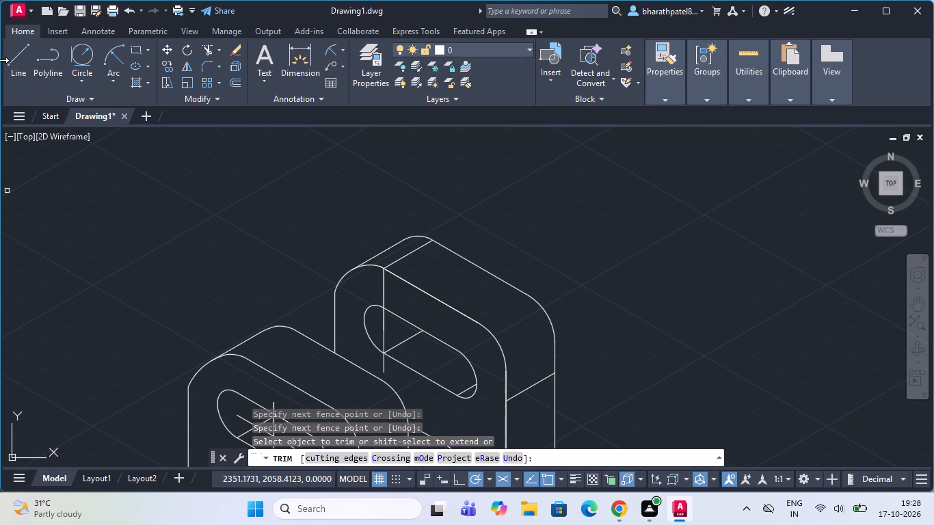
pyautogui.click(10, 59)
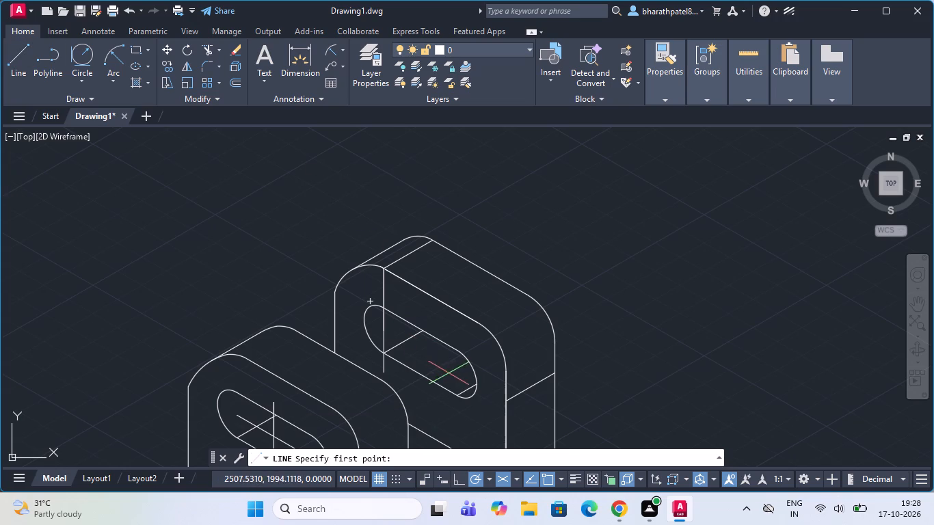
pyautogui.click(13, 64)
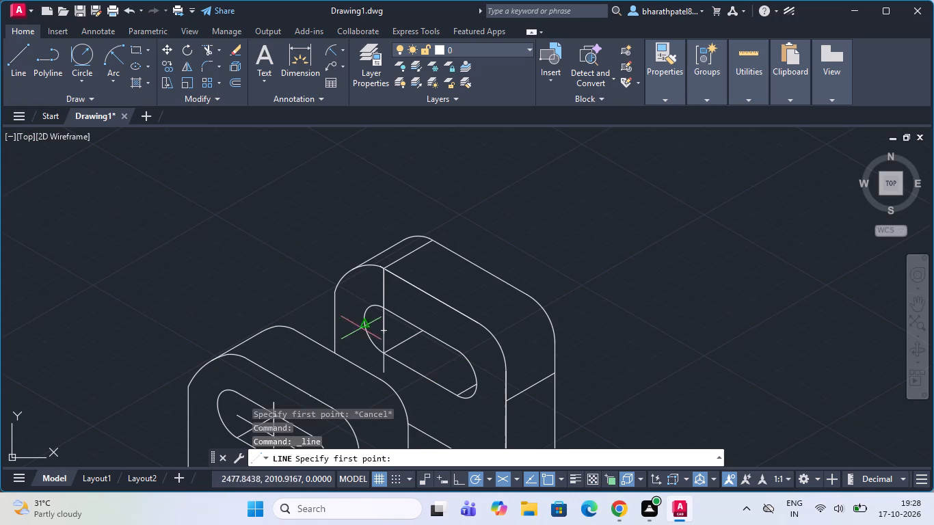
pyautogui.click(11, 65)
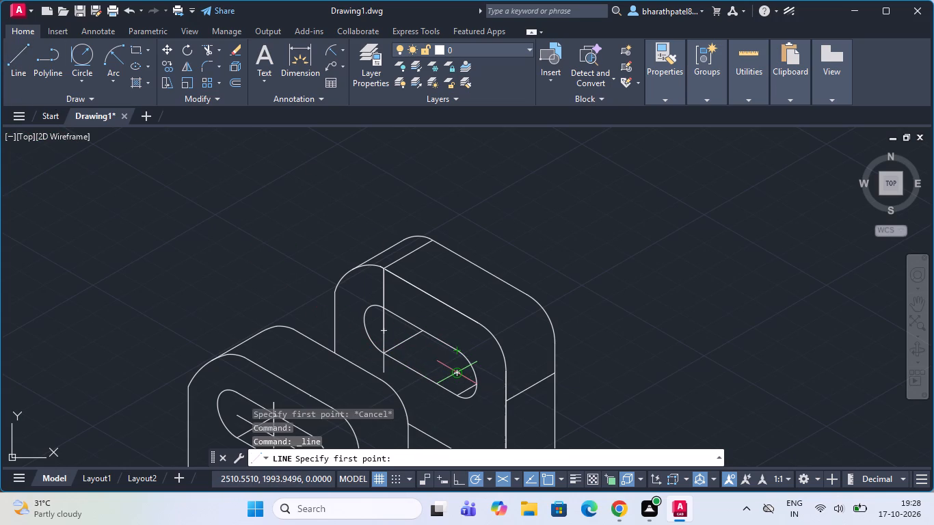
pyautogui.click(455, 375)
pyautogui.click(458, 271)
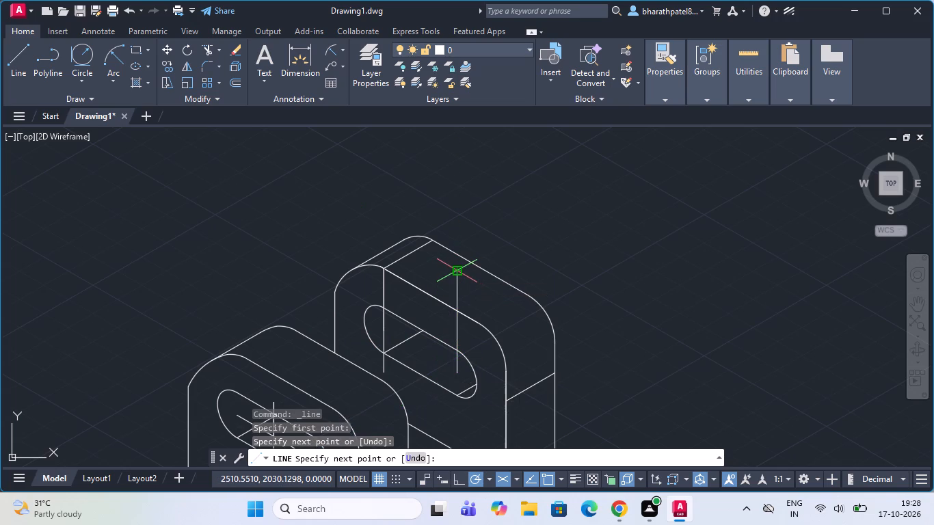
pyautogui.press('Escape')
# Draw a line about 51 units long at 30° from where the vertical line crosses the rear upright's front top edge.
pyautogui.click(10, 45)
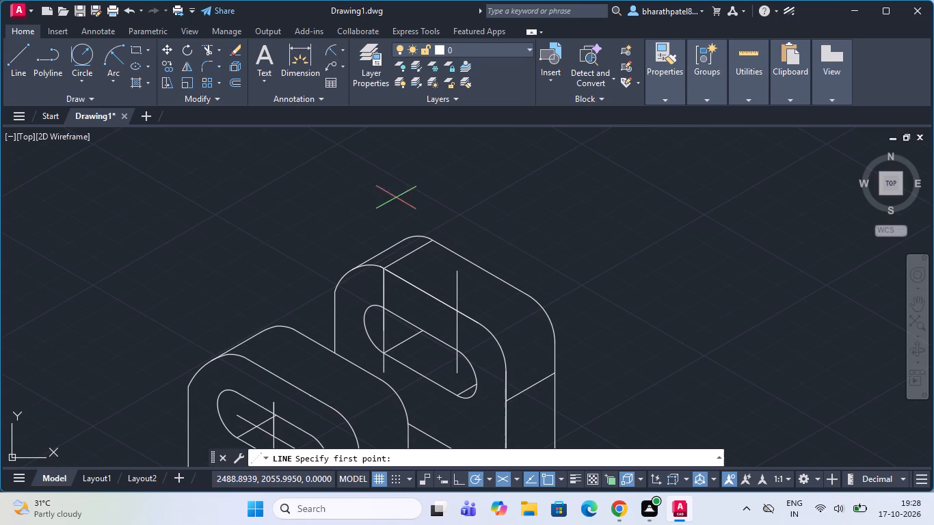
pyautogui.click(457, 310)
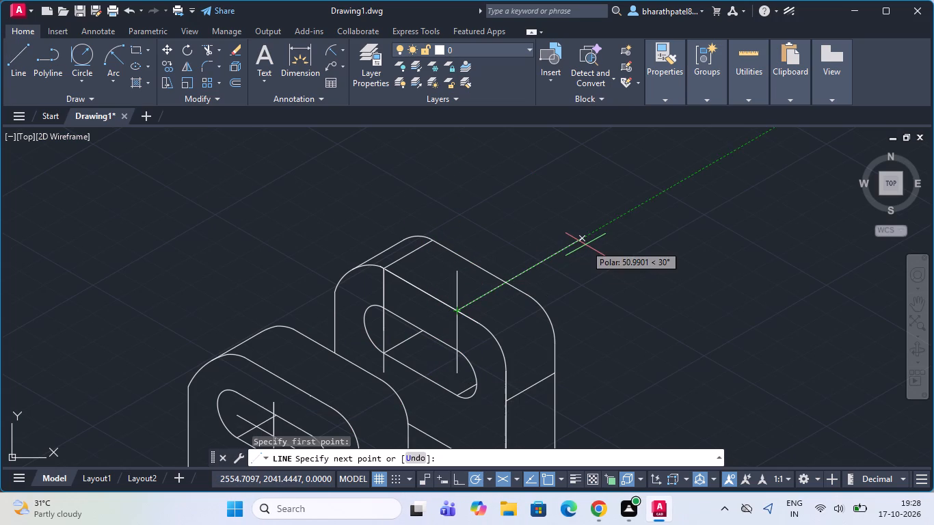
pyautogui.click(585, 245)
pyautogui.press('Escape')
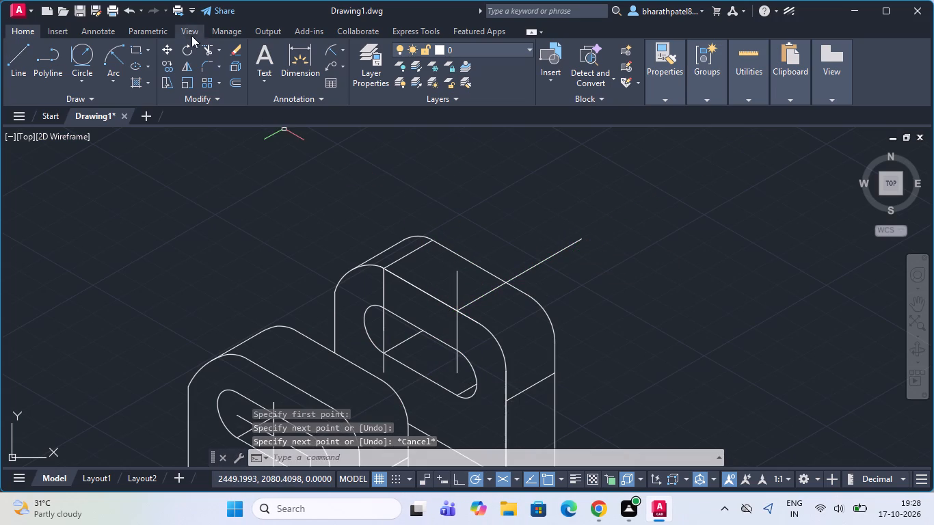
# Trim the vertical line above the rear upright's front top edge and the 30° line's overshoot past its back edge.
pyautogui.click(203, 42)
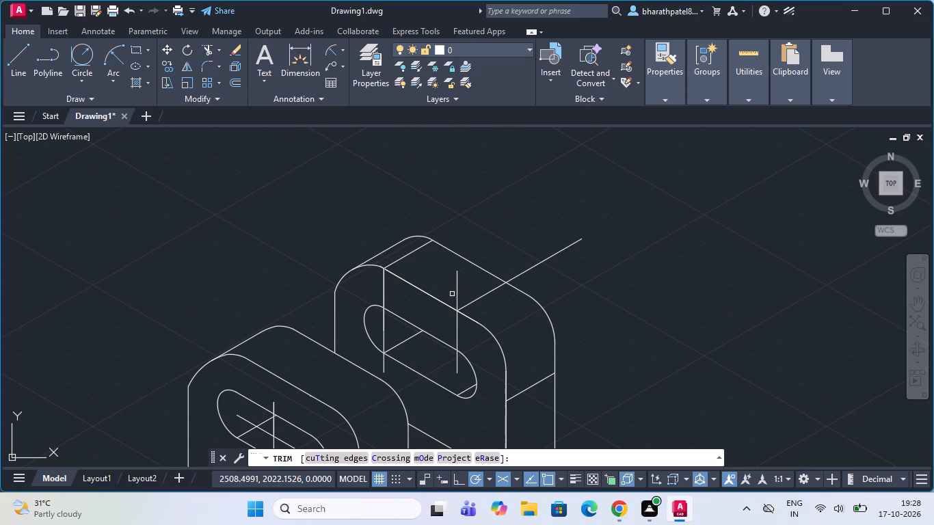
pyautogui.click(455, 297)
pyautogui.moveTo(498, 249); pyautogui.dragTo(506, 257)
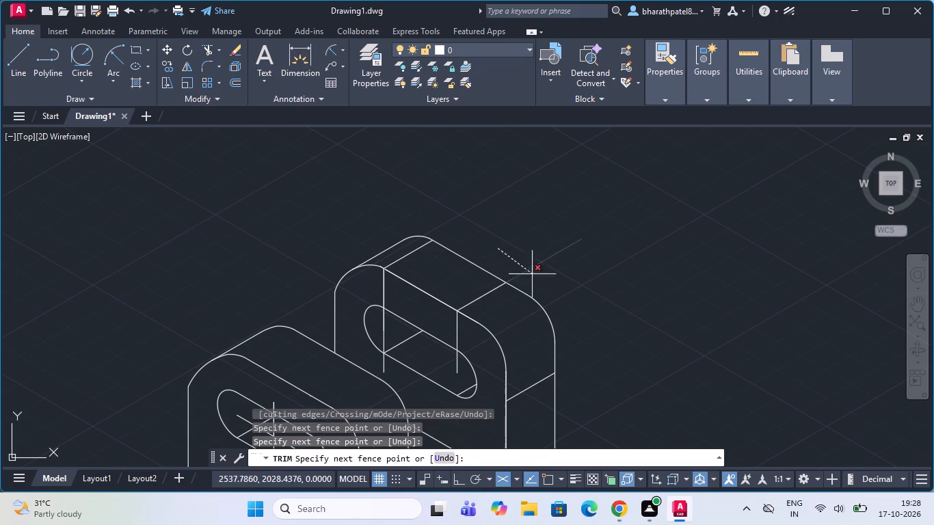
pyautogui.click(561, 293)
pyautogui.scroll(-3, 544, 248)
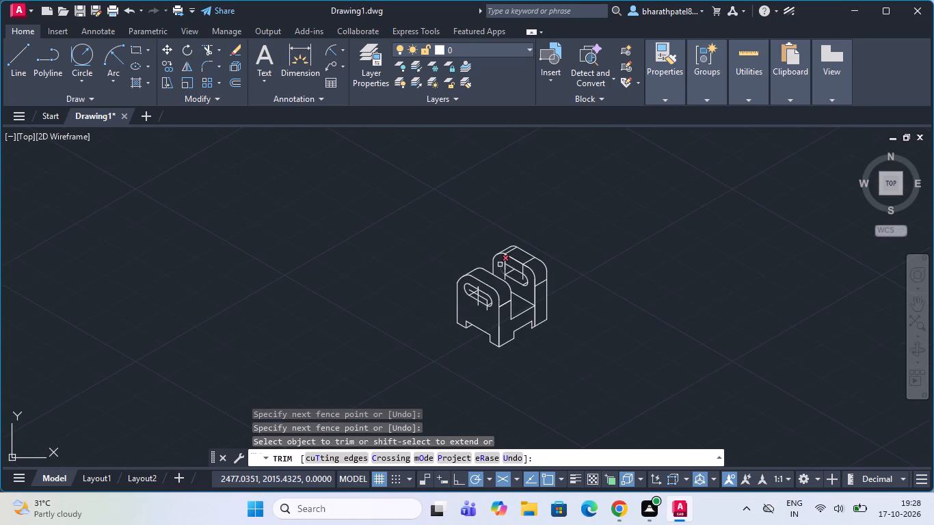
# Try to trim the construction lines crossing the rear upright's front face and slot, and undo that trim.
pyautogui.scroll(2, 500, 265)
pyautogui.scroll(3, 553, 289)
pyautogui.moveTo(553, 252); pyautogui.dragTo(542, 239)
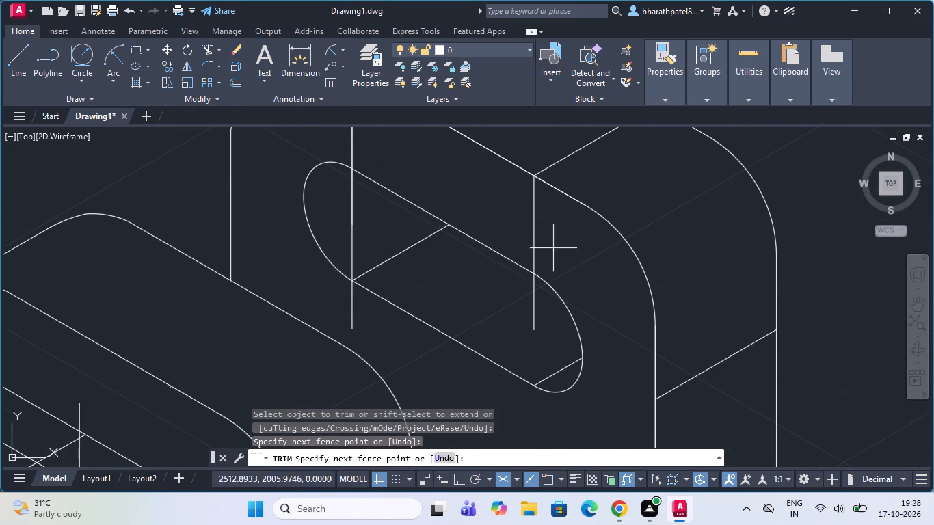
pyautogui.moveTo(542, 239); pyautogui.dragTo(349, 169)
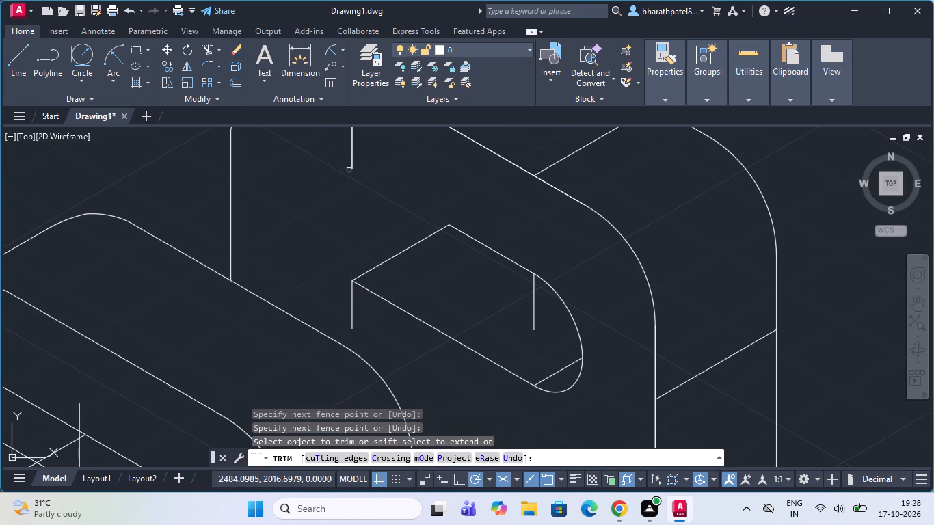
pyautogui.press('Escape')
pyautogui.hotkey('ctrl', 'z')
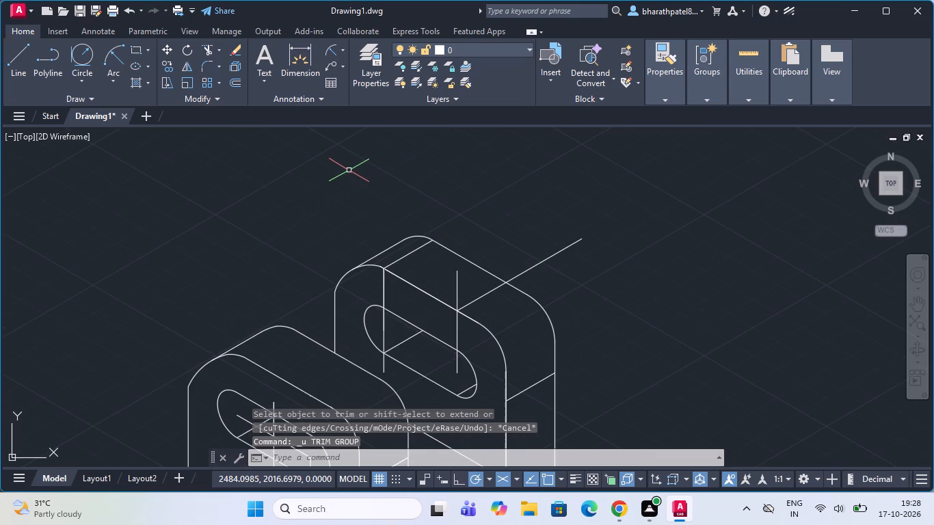
# Trim away both vertical construction lines across the rear upright's front face and slot, including their ends above and below.
pyautogui.scroll(-2, 457, 237)
pyautogui.scroll(2, 423, 313)
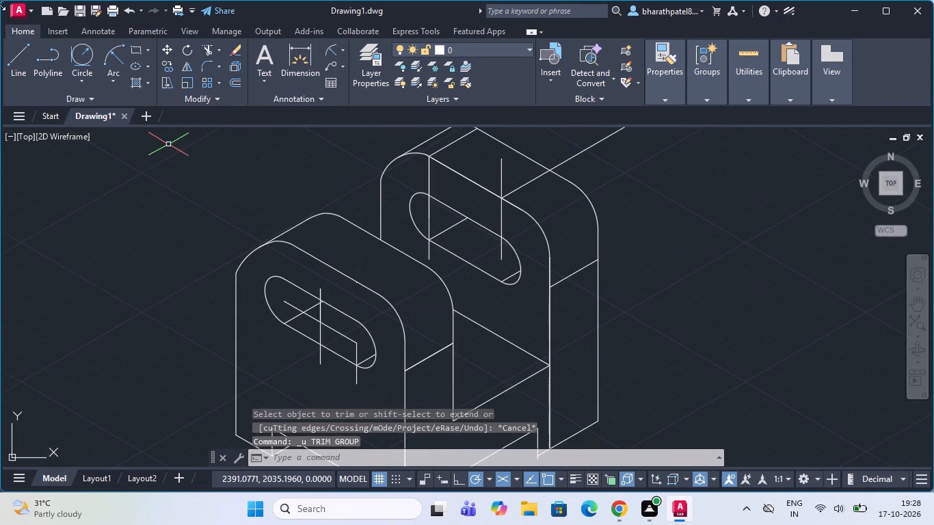
pyautogui.click(211, 50)
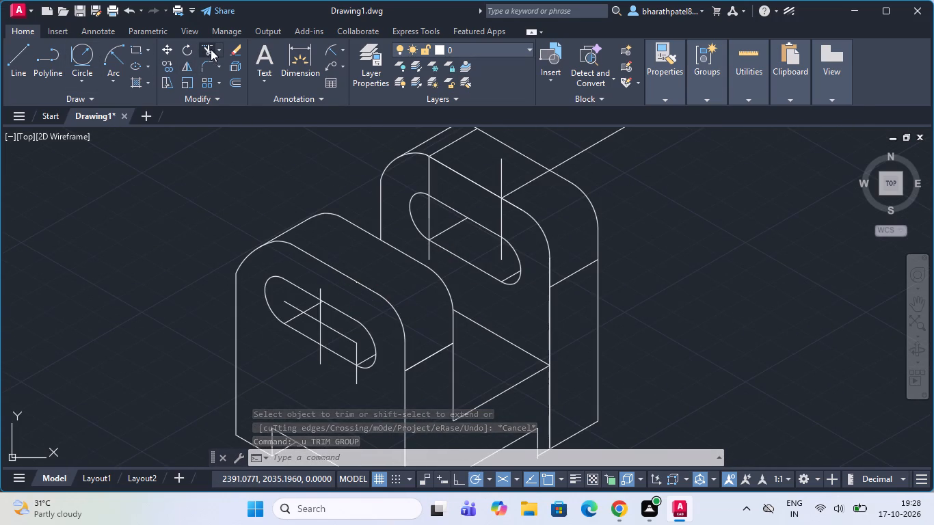
pyautogui.moveTo(524, 222); pyautogui.dragTo(404, 185)
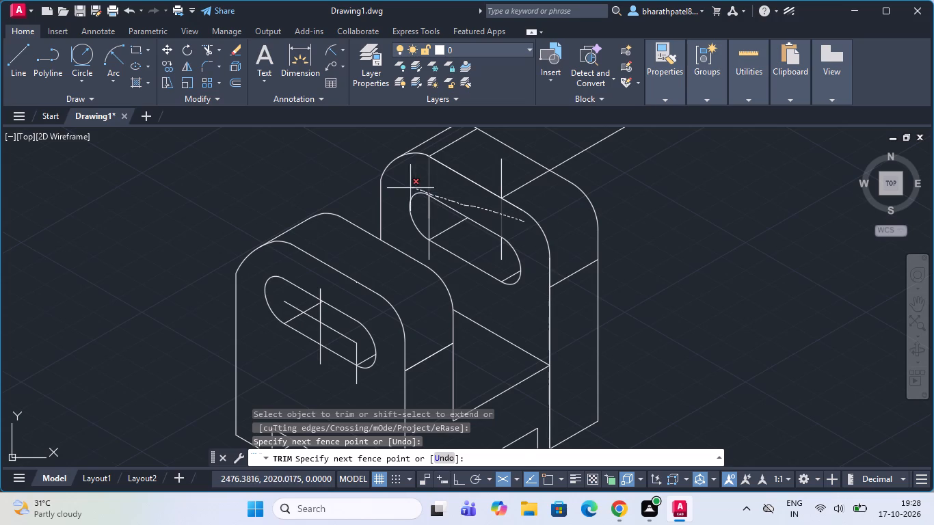
pyautogui.moveTo(404, 185); pyautogui.dragTo(403, 185)
pyautogui.scroll(-1, 403, 186)
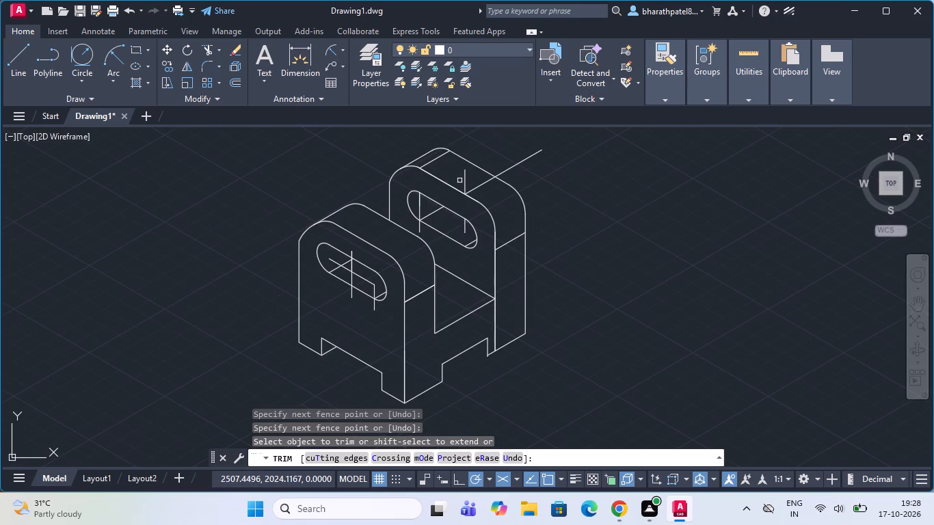
pyautogui.click(465, 180)
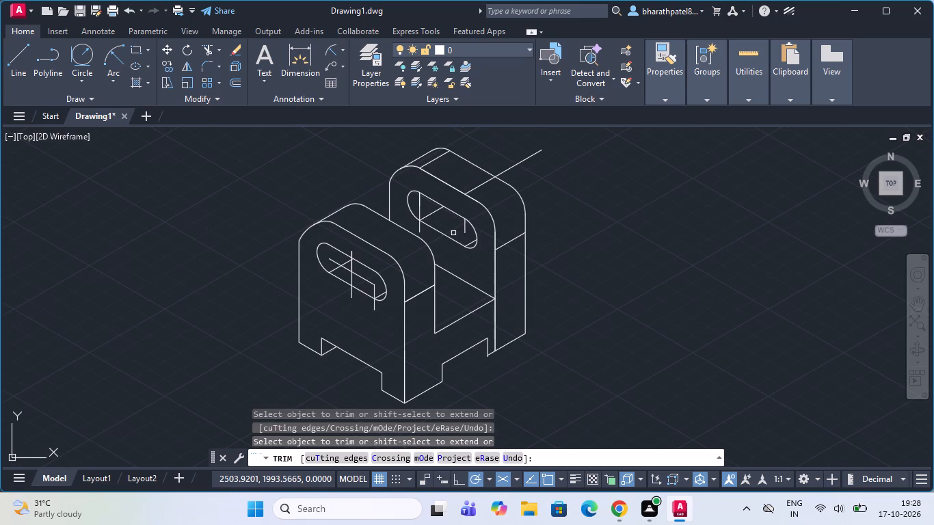
pyautogui.scroll(1, 453, 233)
pyautogui.click(468, 226)
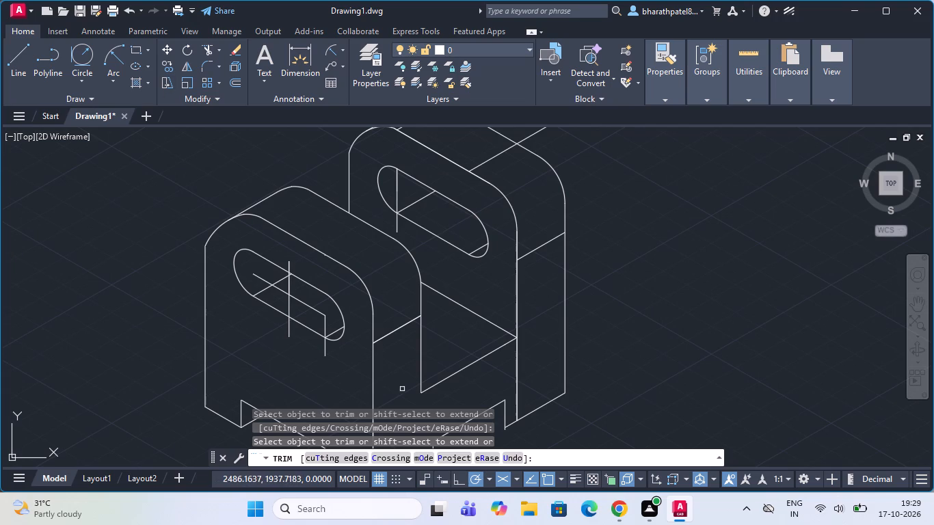
pyautogui.scroll(1, 413, 165)
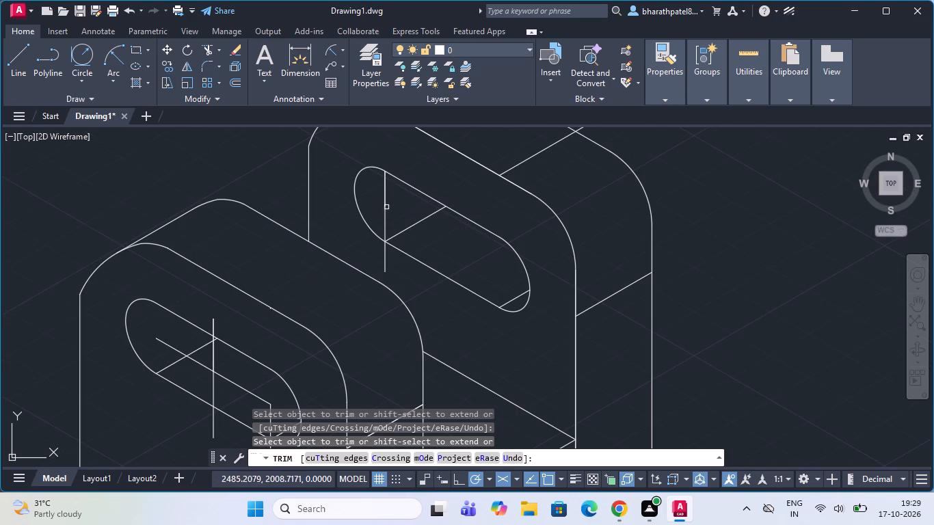
pyautogui.click(377, 207)
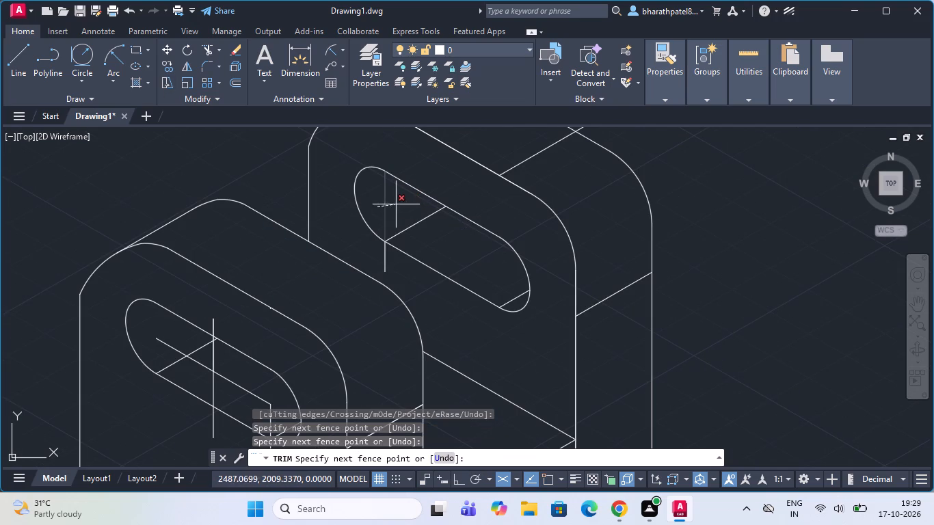
pyautogui.click(394, 200)
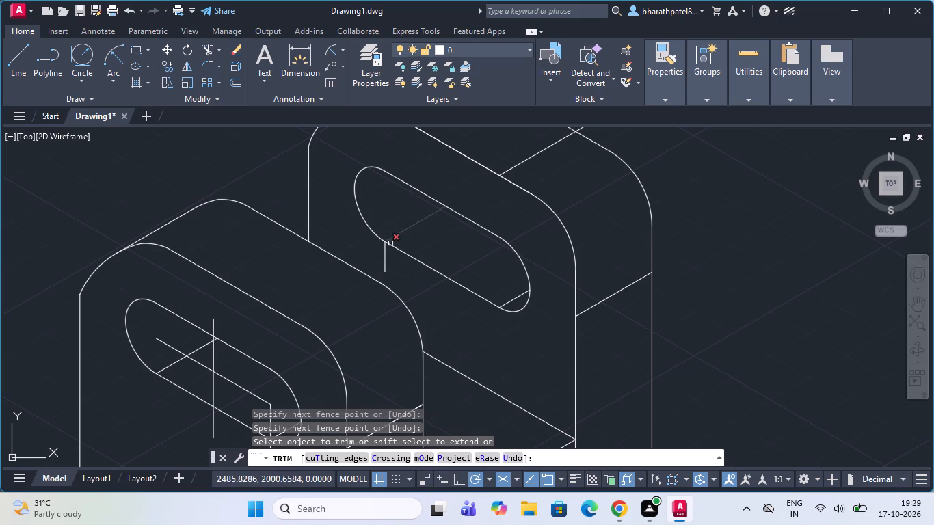
pyautogui.click(386, 256)
pyautogui.scroll(-1, 386, 255)
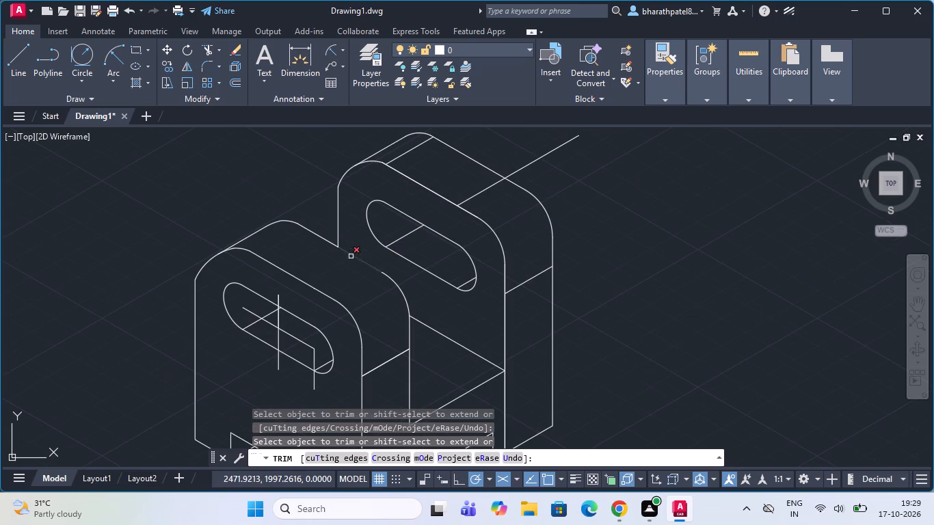
# Trim the front slot's centre line from its upper end to the middle vertical line, and that vertical's overshoot below the slot.
pyautogui.scroll(4, 267, 331)
pyautogui.moveTo(191, 193); pyautogui.dragTo(168, 210)
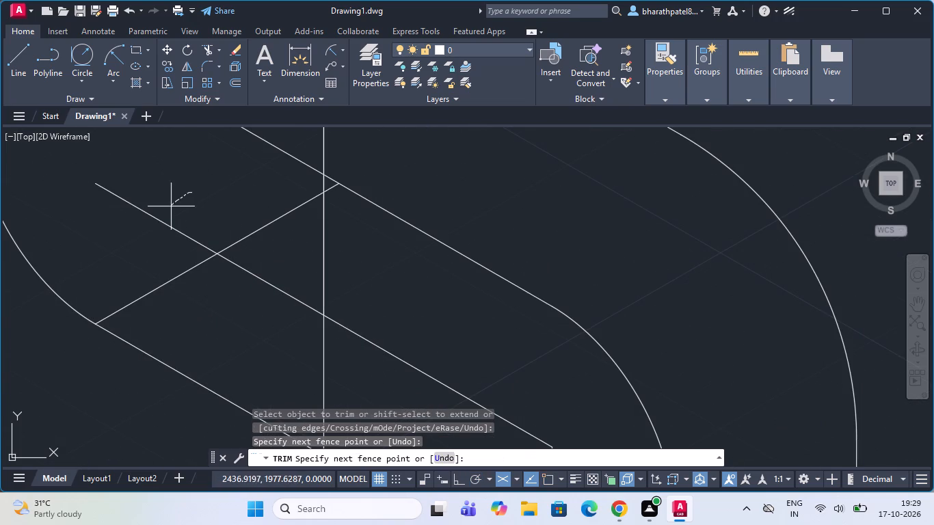
pyautogui.moveTo(168, 210); pyautogui.dragTo(153, 219)
pyautogui.moveTo(289, 260); pyautogui.dragTo(254, 297)
pyautogui.scroll(-1, 292, 261)
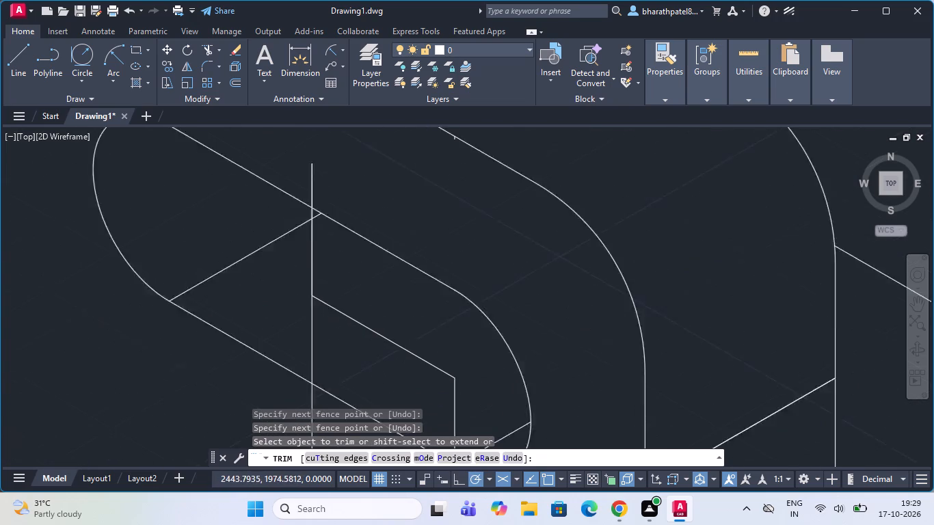
pyautogui.scroll(-2, 292, 261)
pyautogui.scroll(3, 323, 320)
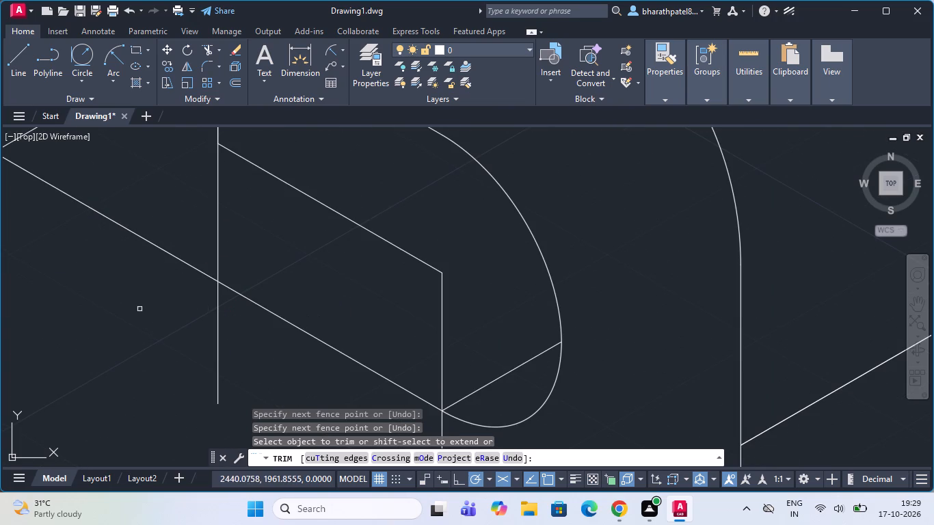
pyautogui.moveTo(117, 306); pyautogui.dragTo(224, 364)
pyautogui.scroll(-3, 224, 364)
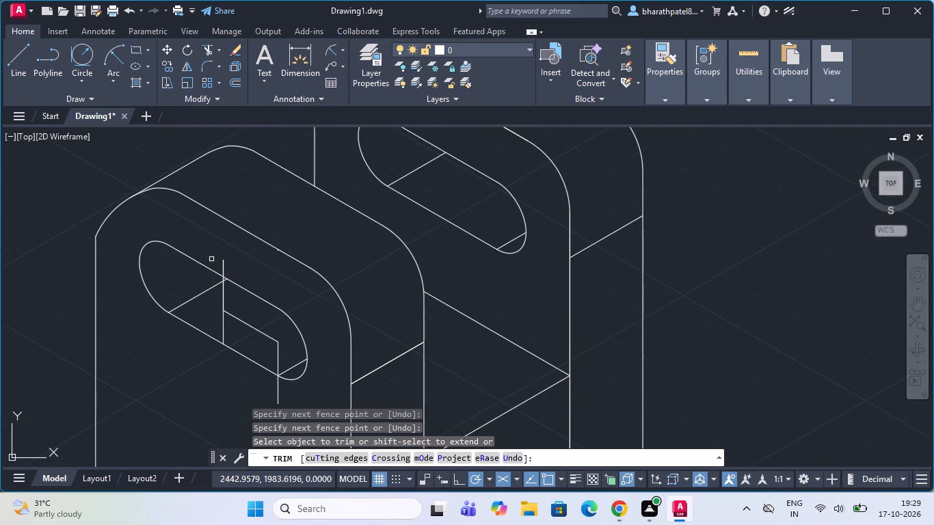
# Trim away the rest of the middle vertical line and centre line in the front upright's slot.
pyautogui.scroll(2, 211, 259)
pyautogui.moveTo(211, 259); pyautogui.dragTo(265, 285)
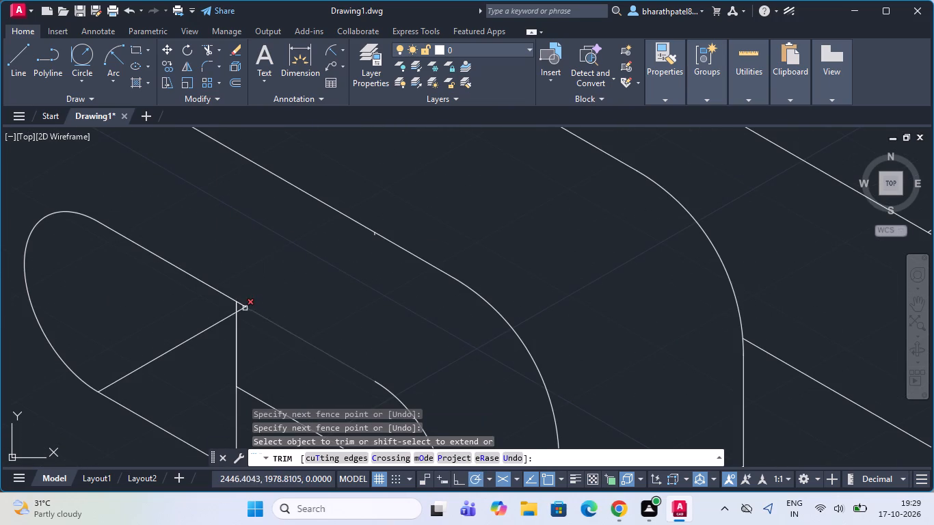
pyautogui.scroll(4, 234, 302)
pyautogui.moveTo(183, 317); pyautogui.dragTo(259, 346)
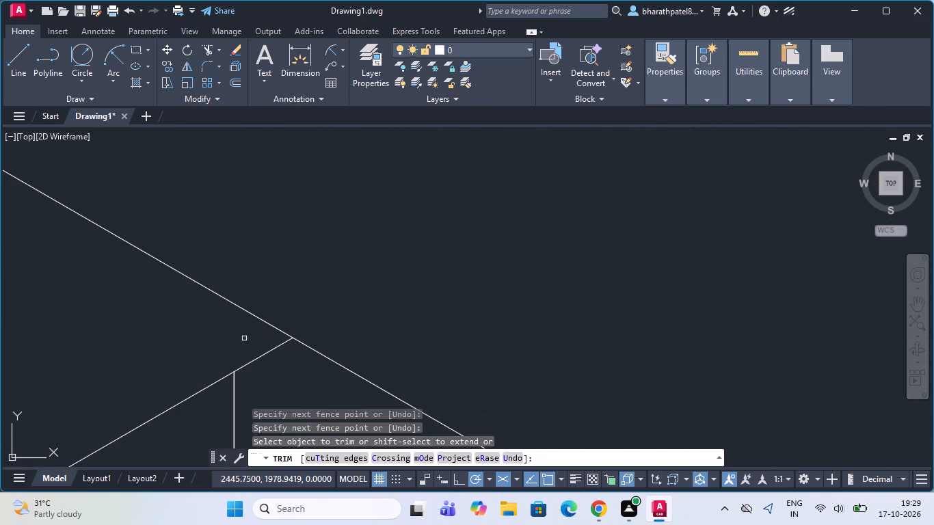
pyautogui.scroll(-6, 191, 309)
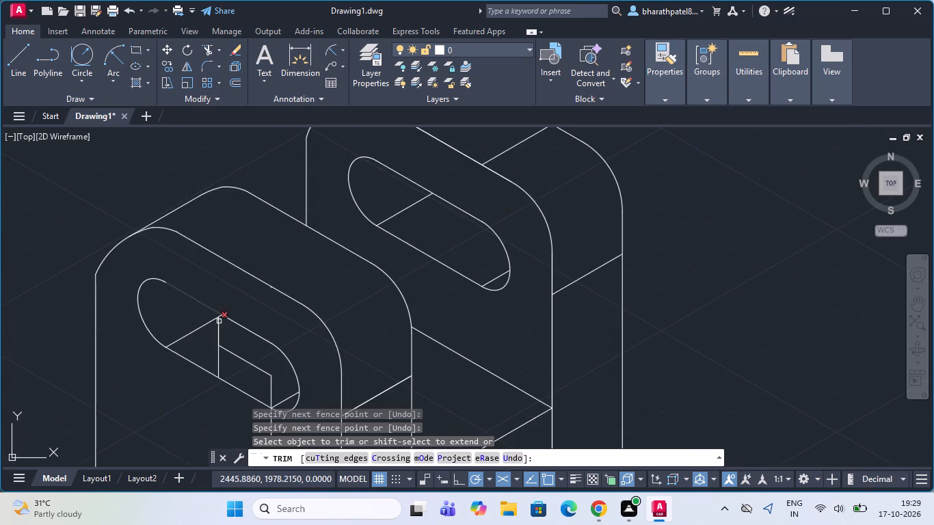
pyautogui.scroll(4, 215, 375)
pyautogui.moveTo(176, 270); pyautogui.dragTo(286, 325)
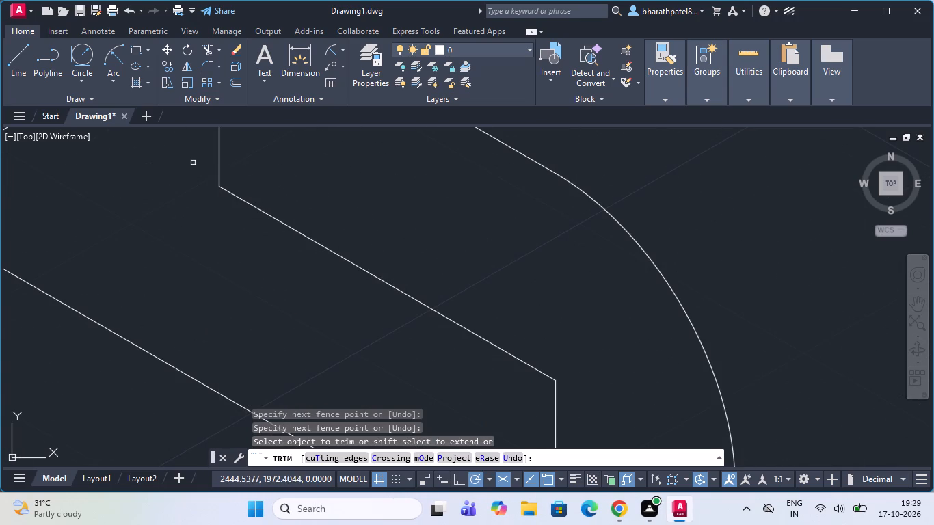
pyautogui.moveTo(200, 162); pyautogui.dragTo(273, 255)
# Trim away the short vertical line at the lower end of the front upright's slot.
pyautogui.scroll(-3, 238, 232)
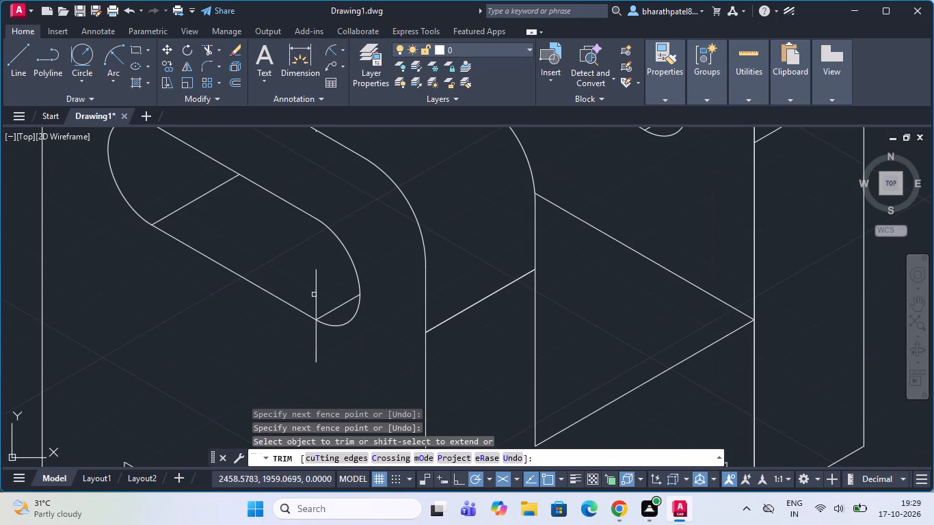
pyautogui.scroll(3, 329, 365)
pyautogui.moveTo(194, 284); pyautogui.dragTo(324, 302)
pyautogui.scroll(-3, 323, 303)
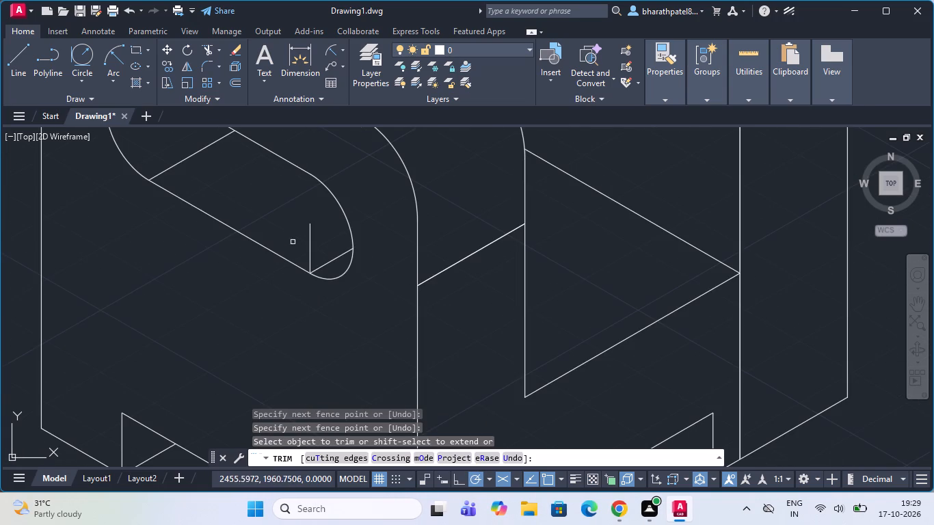
pyautogui.moveTo(295, 236); pyautogui.dragTo(313, 242)
# Trim the 30° line's overshoot past the rear upright's back edge and its remaining segment across the upright's top face.
pyautogui.scroll(-2, 312, 242)
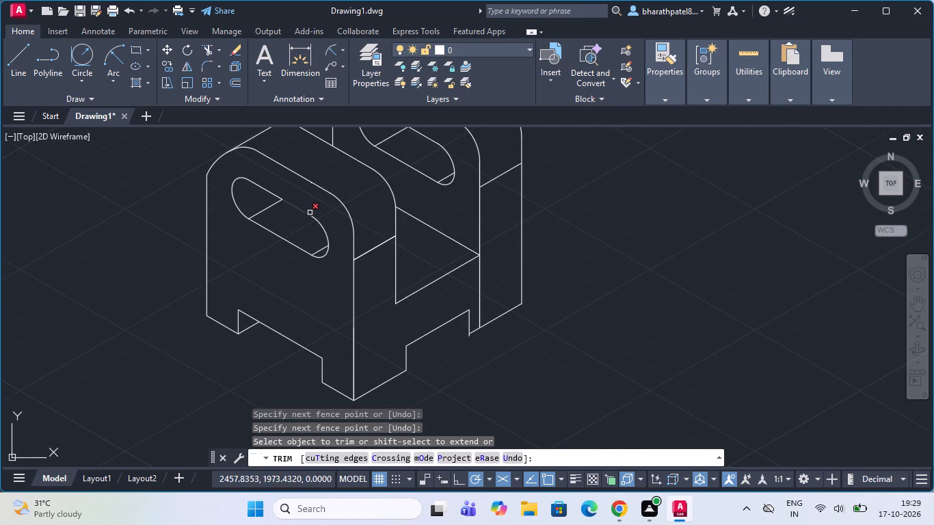
pyautogui.scroll(-1, 299, 258)
pyautogui.scroll(-1, 360, 215)
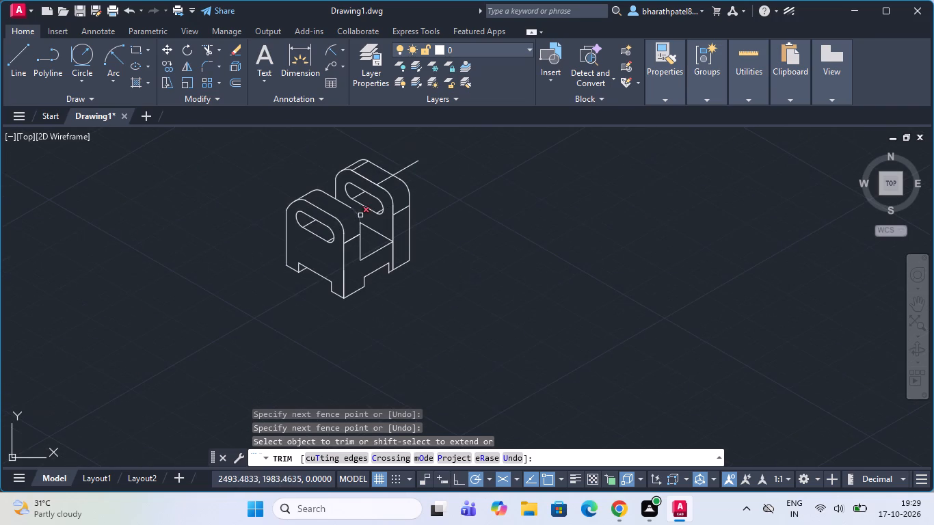
pyautogui.scroll(3, 379, 154)
pyautogui.moveTo(405, 187); pyautogui.dragTo(493, 249)
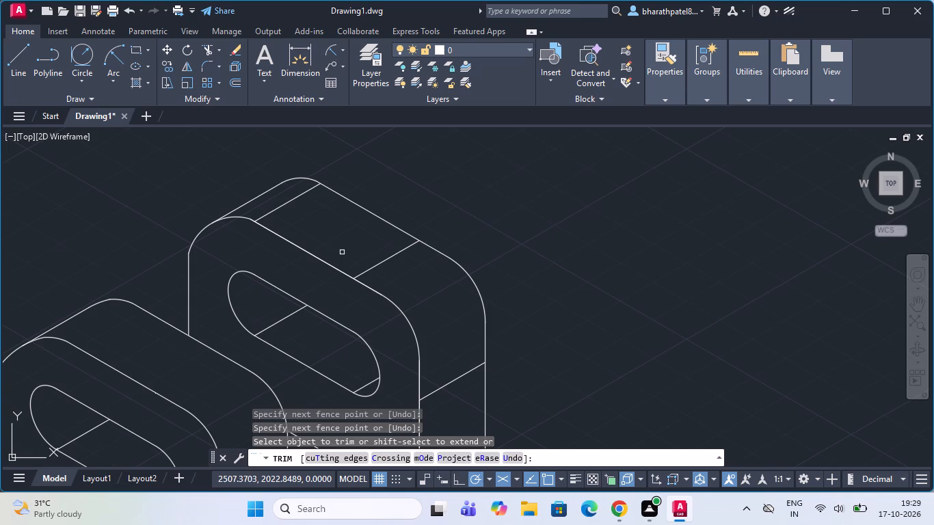
pyautogui.moveTo(343, 251); pyautogui.dragTo(408, 272)
# Draw a vertical line about 27.3 units long from the rear slot's lower end-arc centre up past the front top edge.
pyautogui.moveTo(18, 53); pyautogui.dragTo(20, 61)
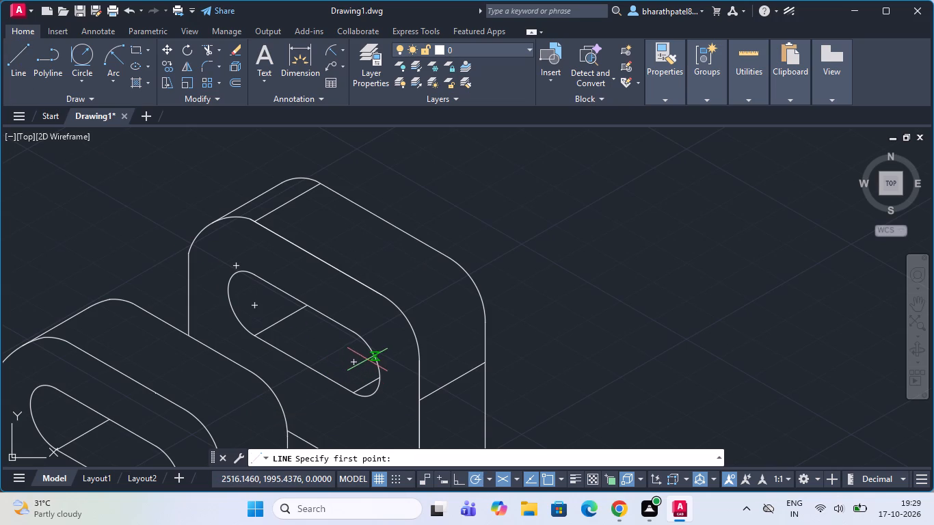
pyautogui.click(358, 363)
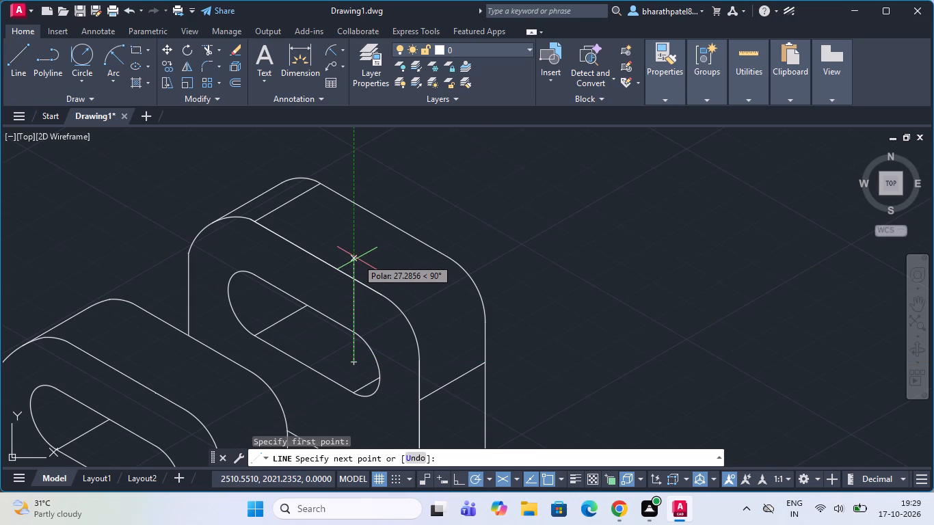
pyautogui.click(356, 258)
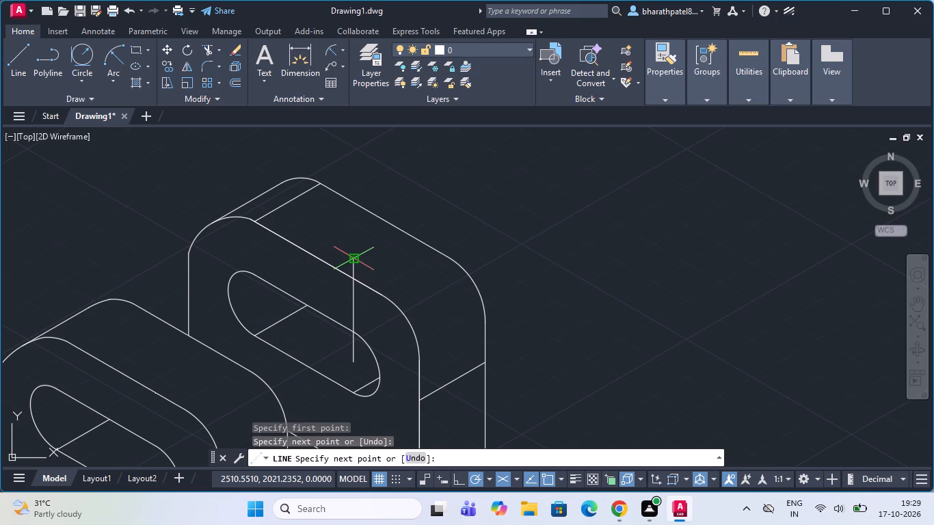
pyautogui.press('Escape')
pyautogui.press('Escape')
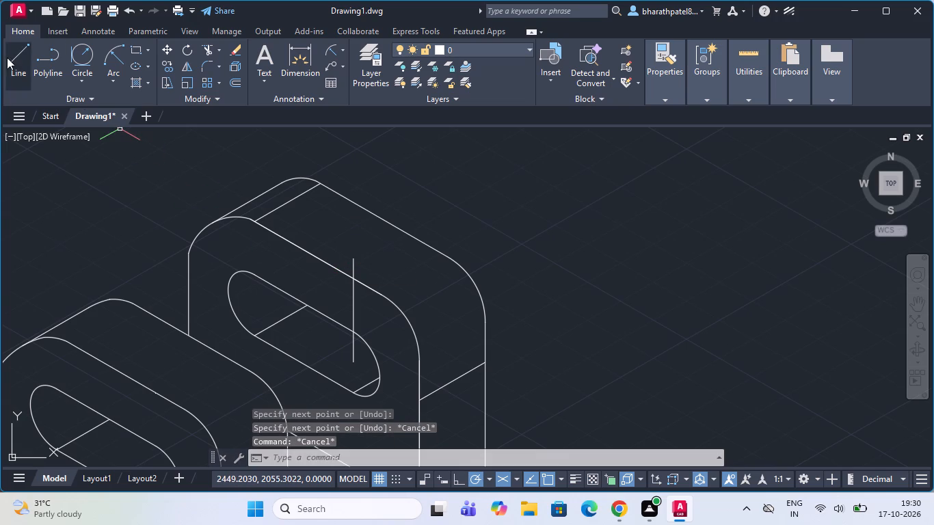
# Draw a 30° line from where the vertical line crosses the rear upright's front top edge to beyond its back edge.
pyautogui.click(10, 61)
pyautogui.click(351, 279)
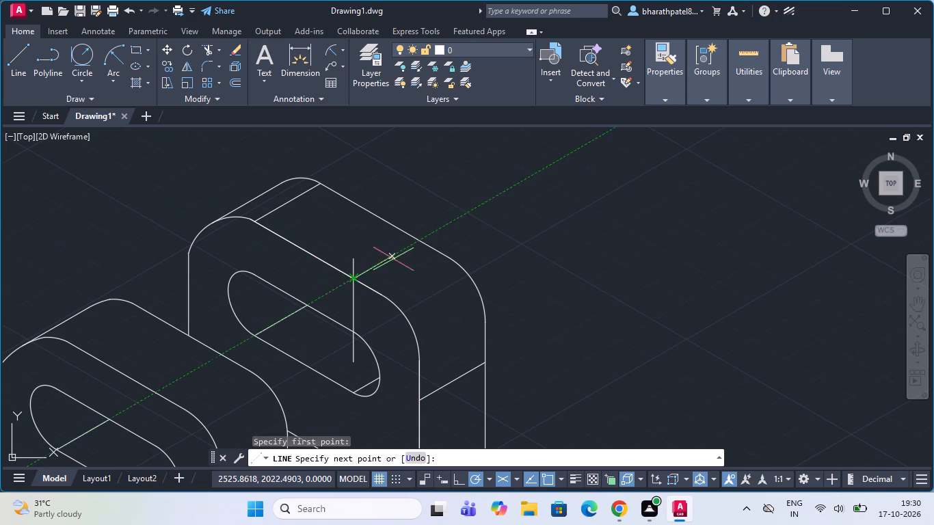
pyautogui.click(477, 212)
pyautogui.press('Escape')
pyautogui.press('Escape')
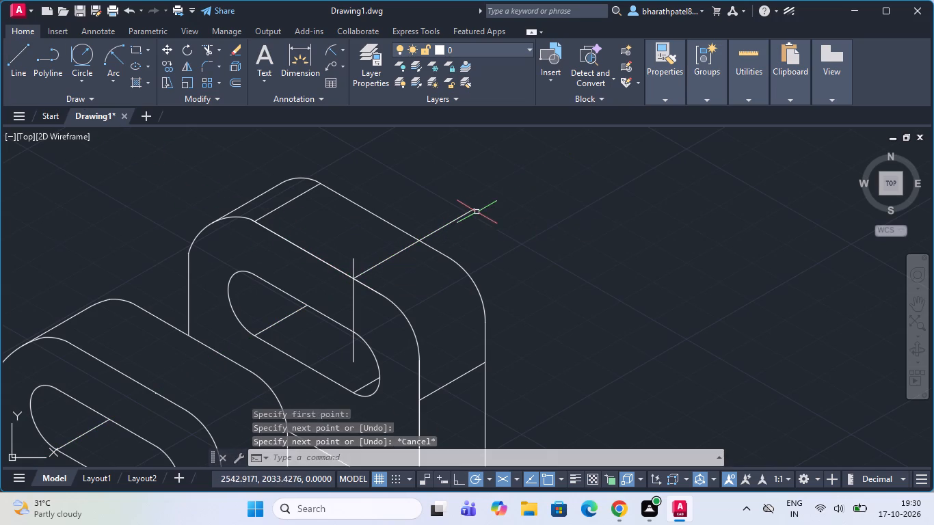
# Trim the vertical line above the rear upright's front top edge and the 30° line's overshoot past the back edge.
pyautogui.click(209, 48)
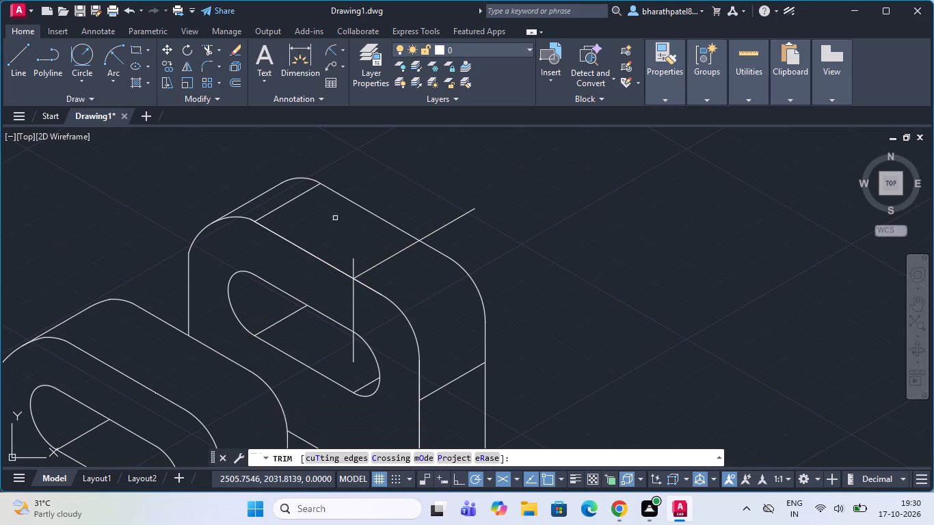
pyautogui.click(351, 263)
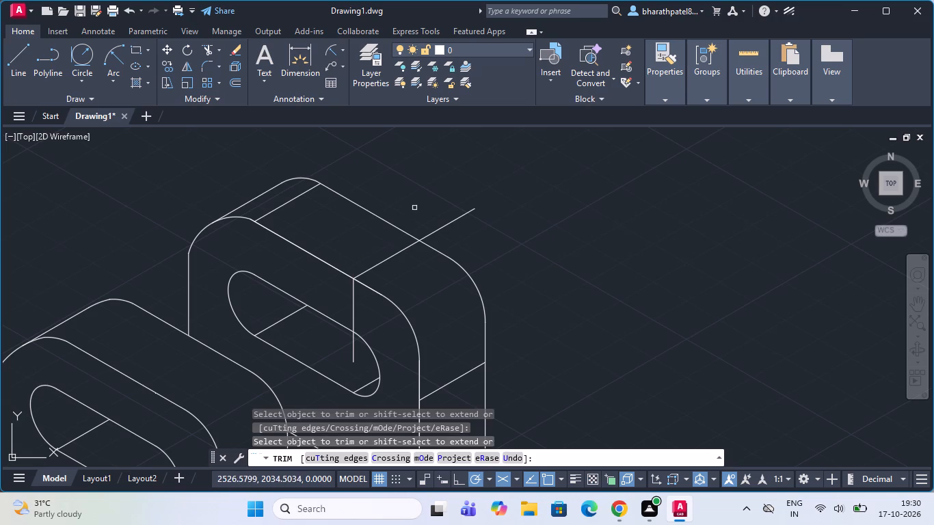
pyautogui.moveTo(414, 208); pyautogui.dragTo(444, 243)
pyautogui.scroll(-1, 445, 243)
pyautogui.scroll(1, 299, 178)
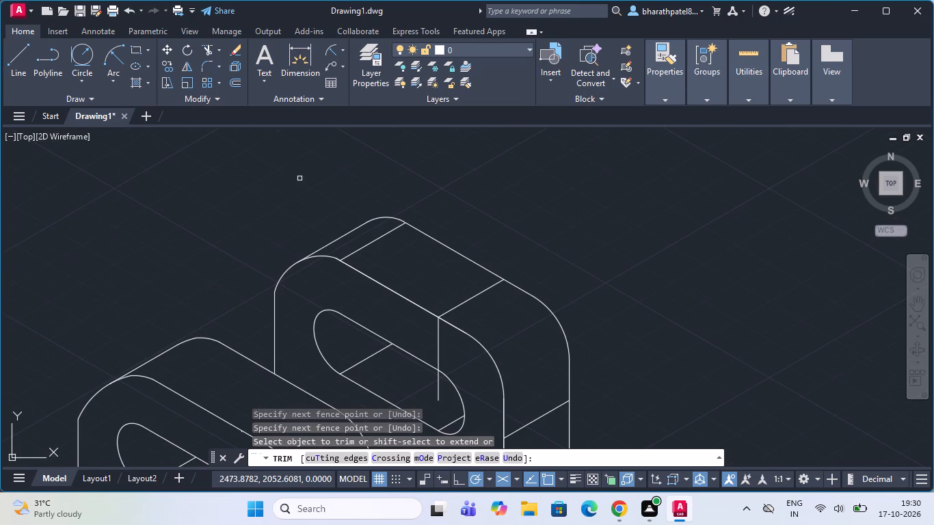
# Trim away the vertical construction line's segments inside the rear slot and between the slot and the front top edge.
pyautogui.click(438, 388)
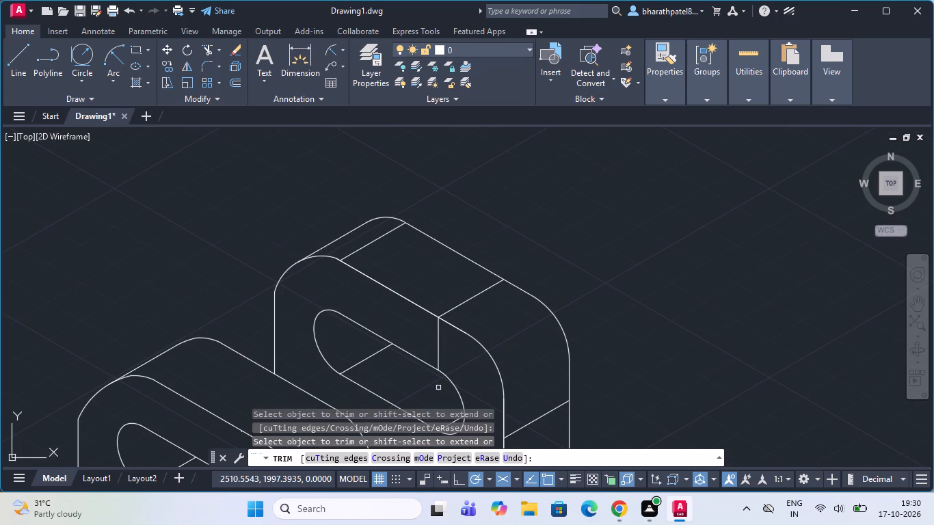
pyautogui.moveTo(436, 340); pyautogui.dragTo(446, 351)
# Trim the rear upright's vertical edge below the inner corner of the channel floor, down to the rear foot's bottom edge.
pyautogui.scroll(-3, 398, 293)
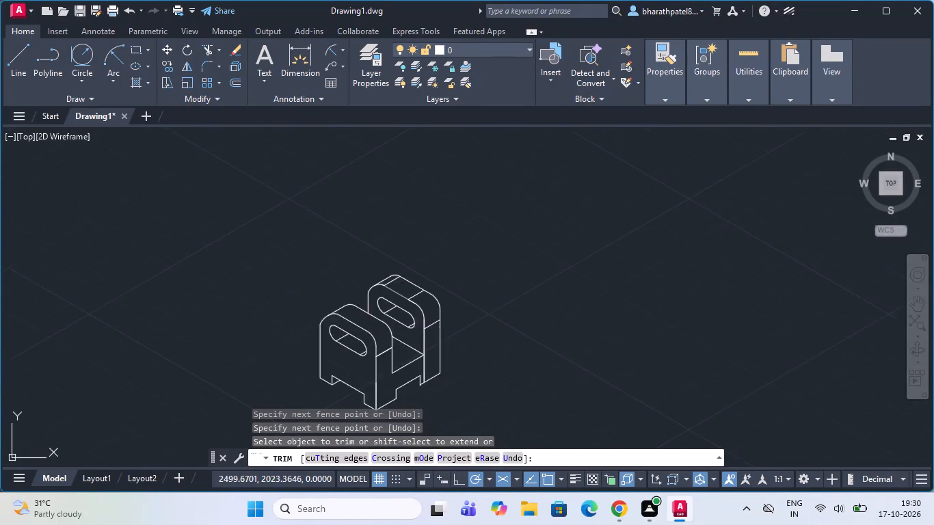
pyautogui.scroll(-1, 398, 293)
pyautogui.scroll(2, 382, 378)
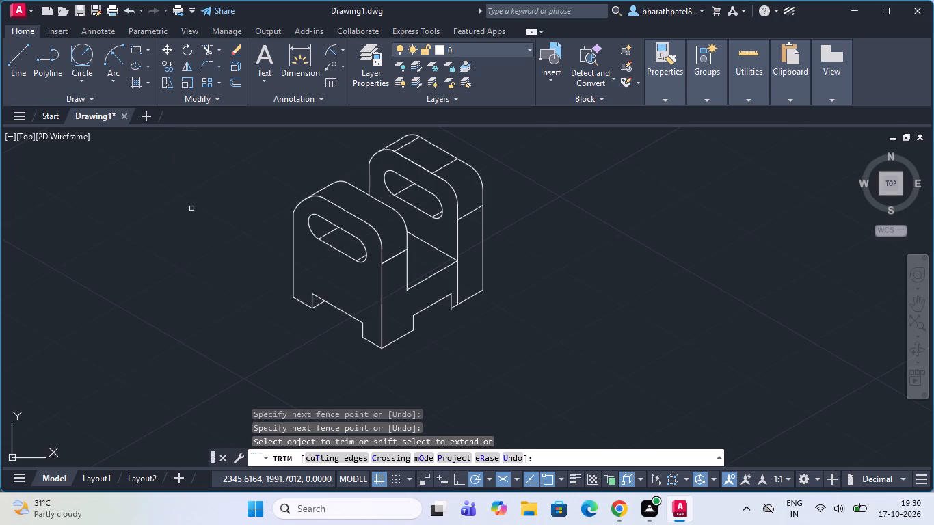
pyautogui.click(203, 49)
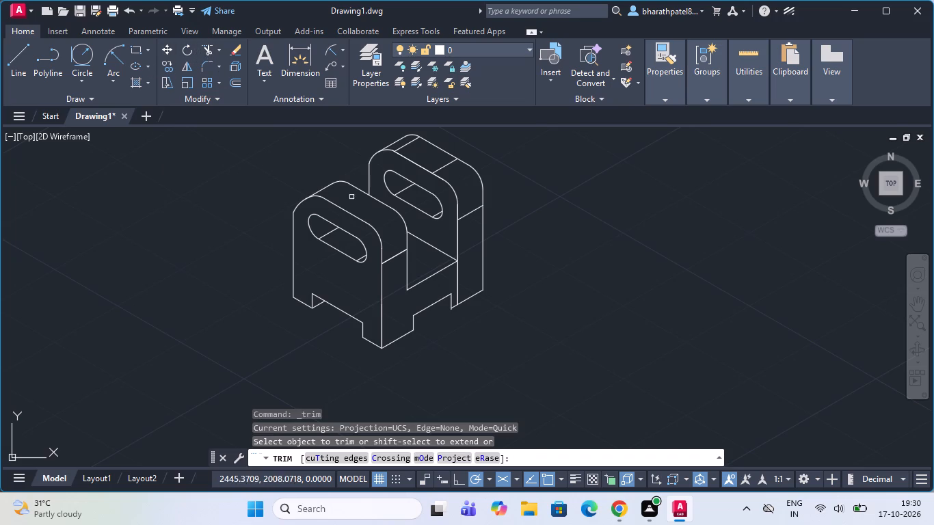
pyautogui.scroll(3, 434, 299)
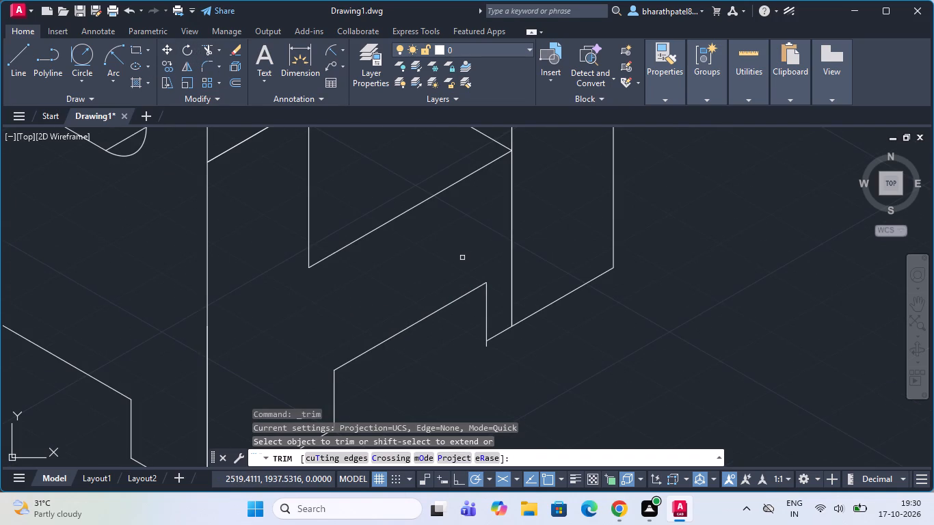
pyautogui.moveTo(494, 240); pyautogui.dragTo(533, 232)
# Trim the short vertical overshoot below the rear foot's bottom corner at the side notch.
pyautogui.scroll(-2, 531, 233)
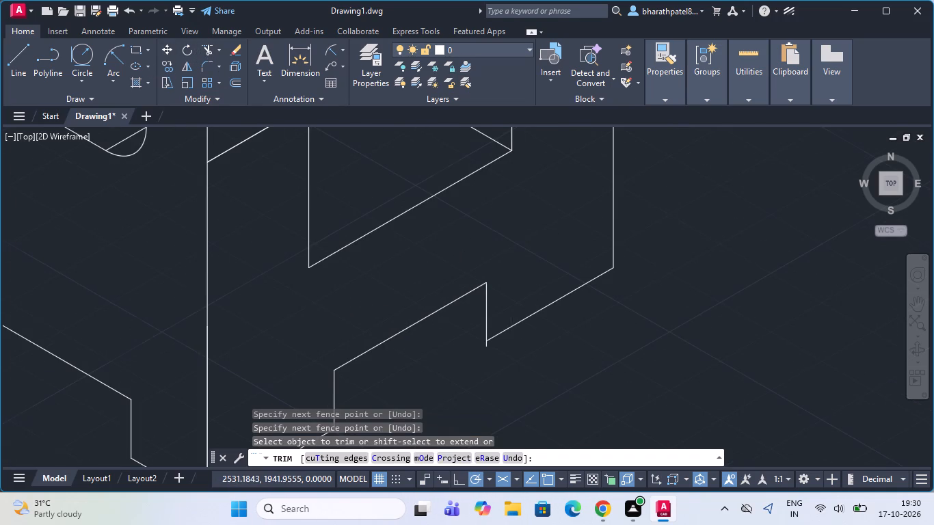
pyautogui.scroll(4, 503, 302)
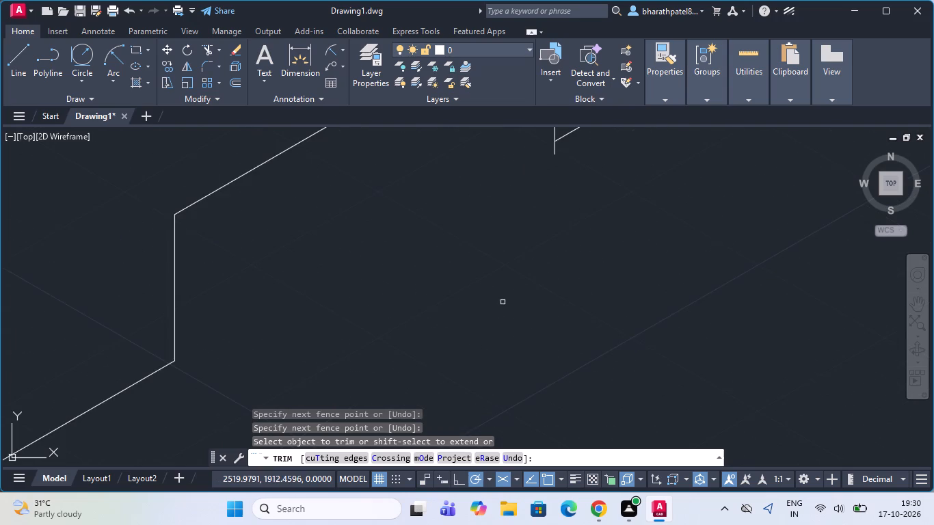
pyautogui.scroll(-2, 502, 298)
pyautogui.scroll(3, 536, 213)
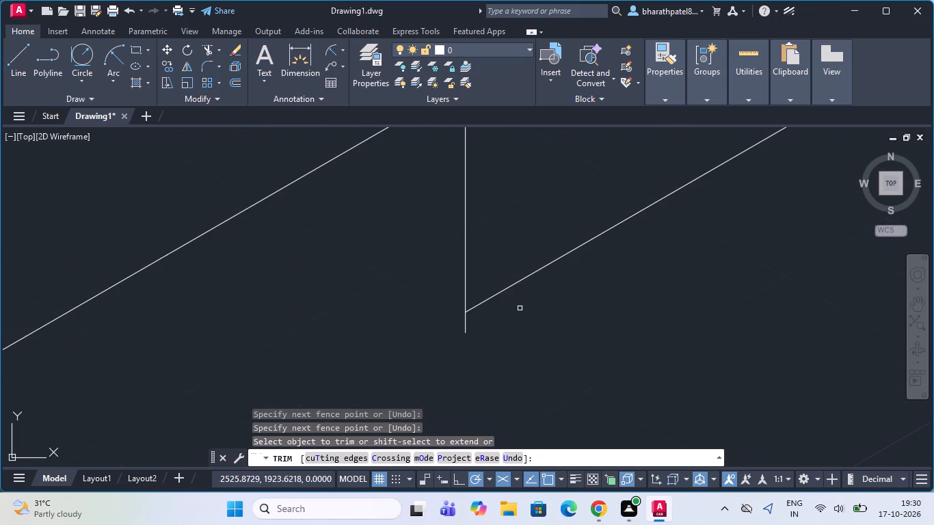
pyautogui.moveTo(517, 310); pyautogui.dragTo(421, 334)
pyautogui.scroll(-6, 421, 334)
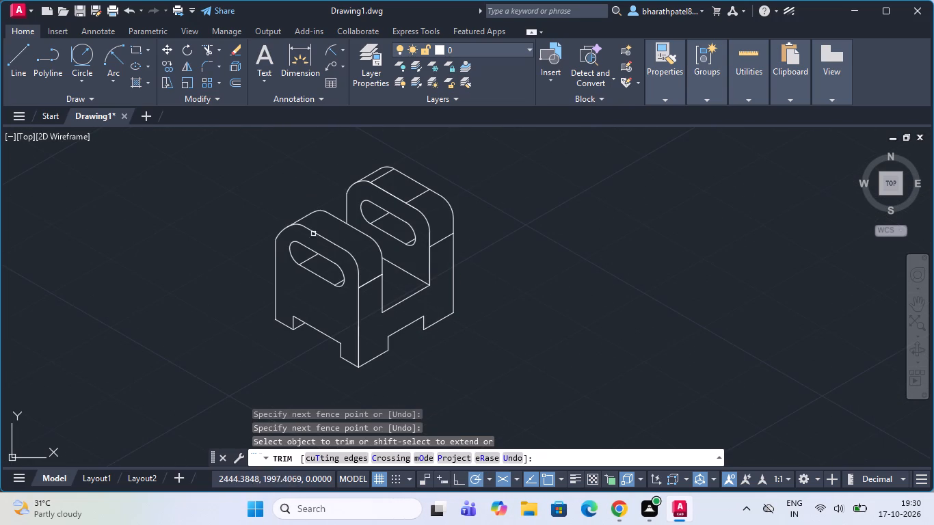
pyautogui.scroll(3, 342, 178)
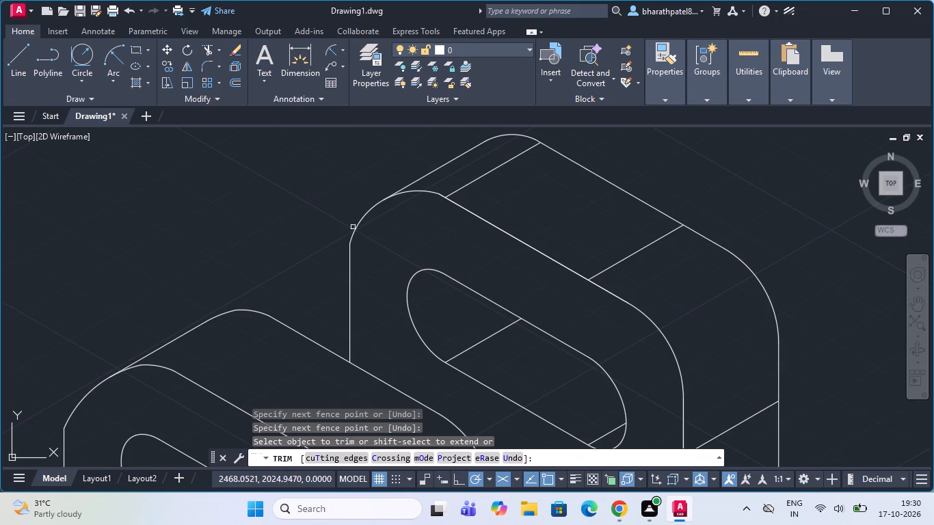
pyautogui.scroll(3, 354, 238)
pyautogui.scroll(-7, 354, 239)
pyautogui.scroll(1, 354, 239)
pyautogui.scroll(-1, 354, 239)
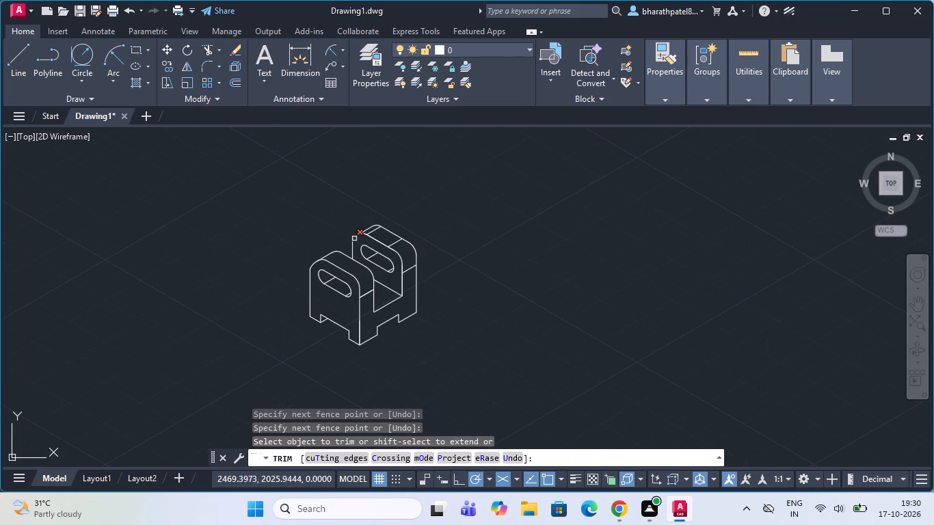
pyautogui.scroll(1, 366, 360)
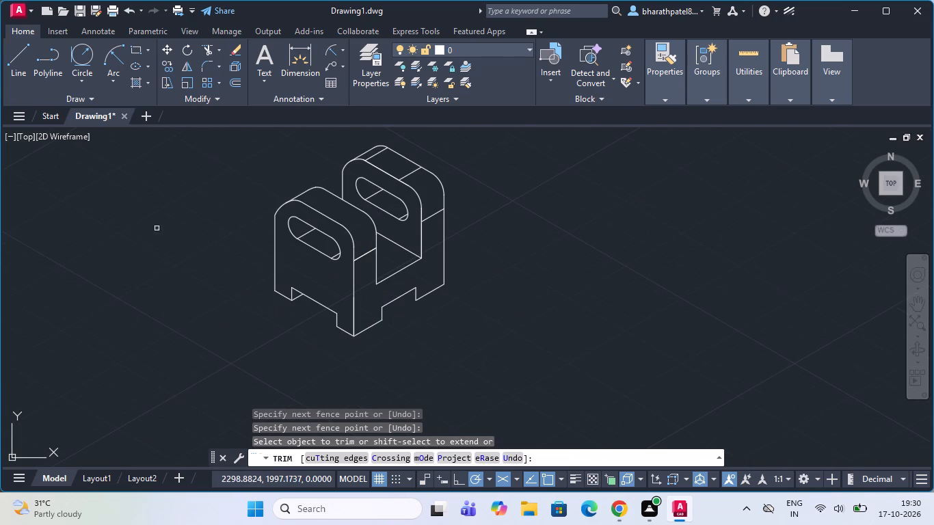
# Draw a line about 18.2 units long at 150° from the rear foot's bottom corner at the side notch.
pyautogui.click(25, 57)
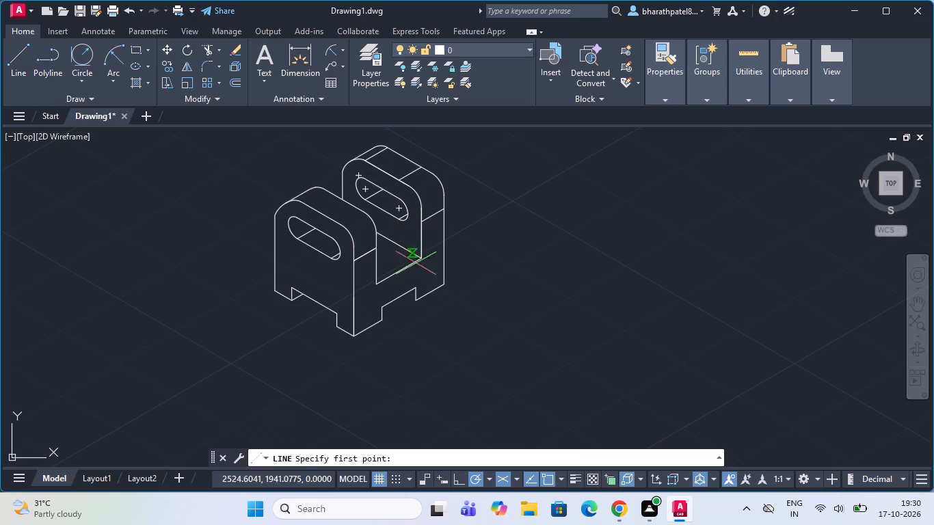
pyautogui.scroll(3, 411, 311)
pyautogui.click(418, 271)
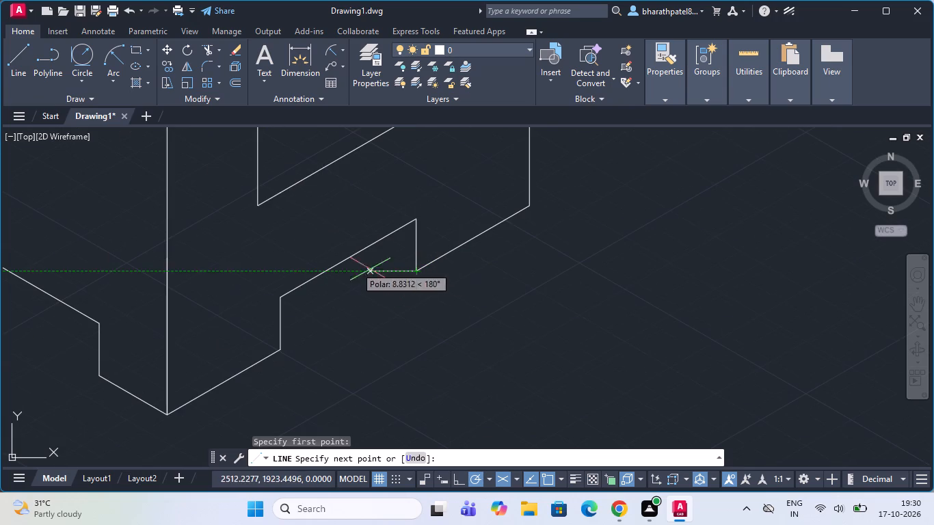
pyautogui.click(333, 224)
pyautogui.press('Escape')
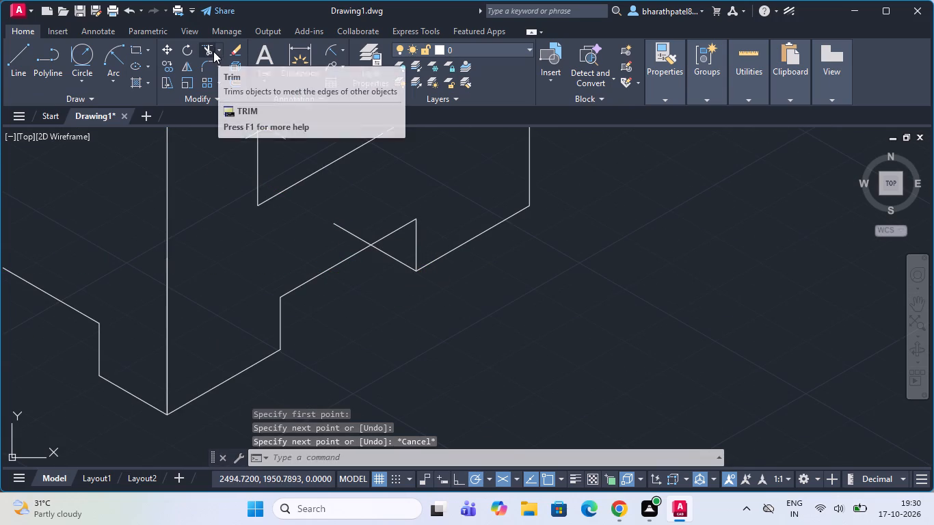
# Trim the 150° line's overshoot beyond the side notch's sloping top edge.
pyautogui.click(209, 50)
pyautogui.moveTo(353, 206); pyautogui.dragTo(348, 219)
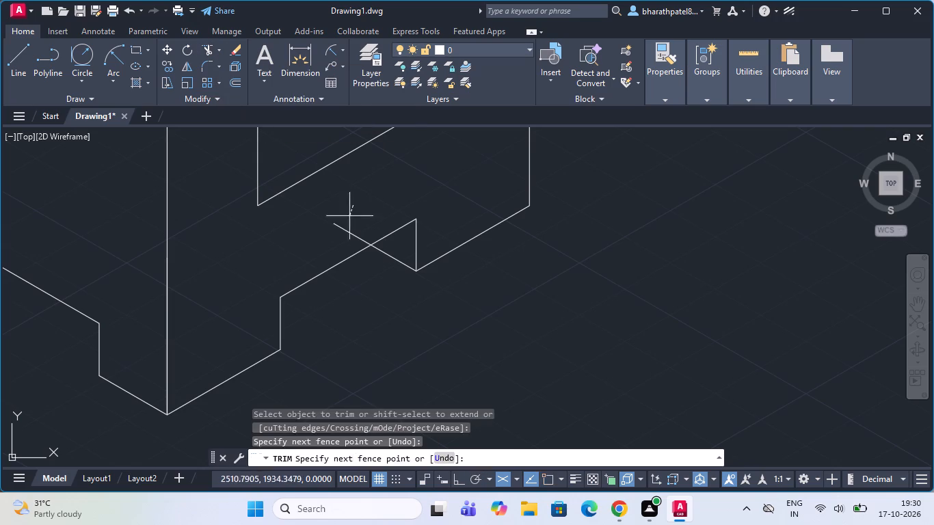
pyautogui.moveTo(348, 219); pyautogui.dragTo(300, 258)
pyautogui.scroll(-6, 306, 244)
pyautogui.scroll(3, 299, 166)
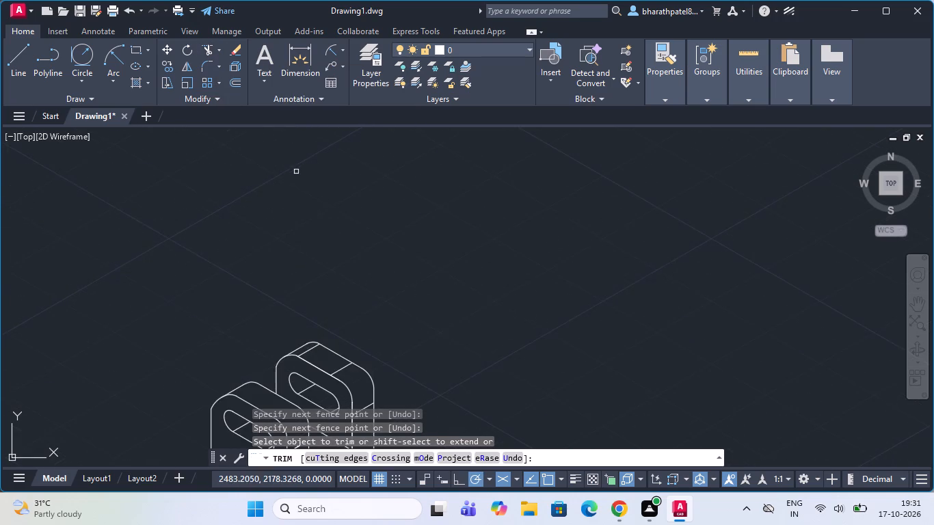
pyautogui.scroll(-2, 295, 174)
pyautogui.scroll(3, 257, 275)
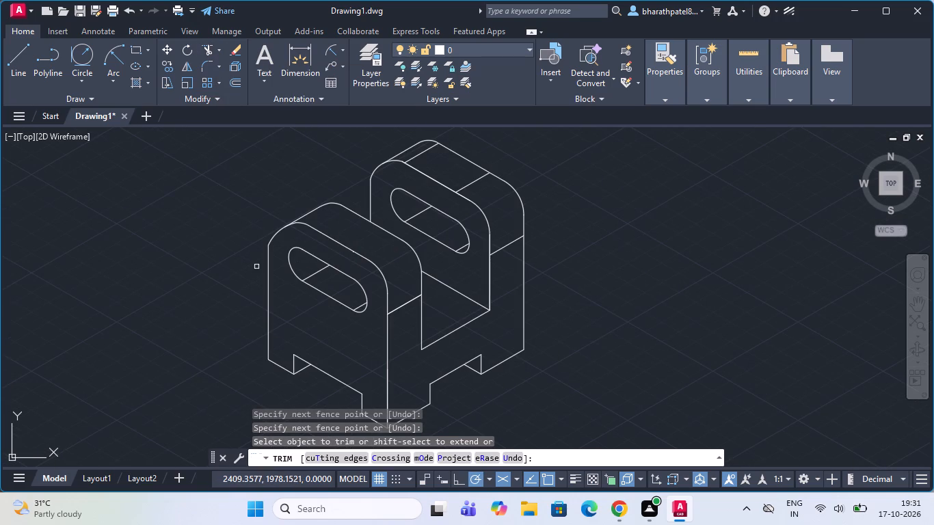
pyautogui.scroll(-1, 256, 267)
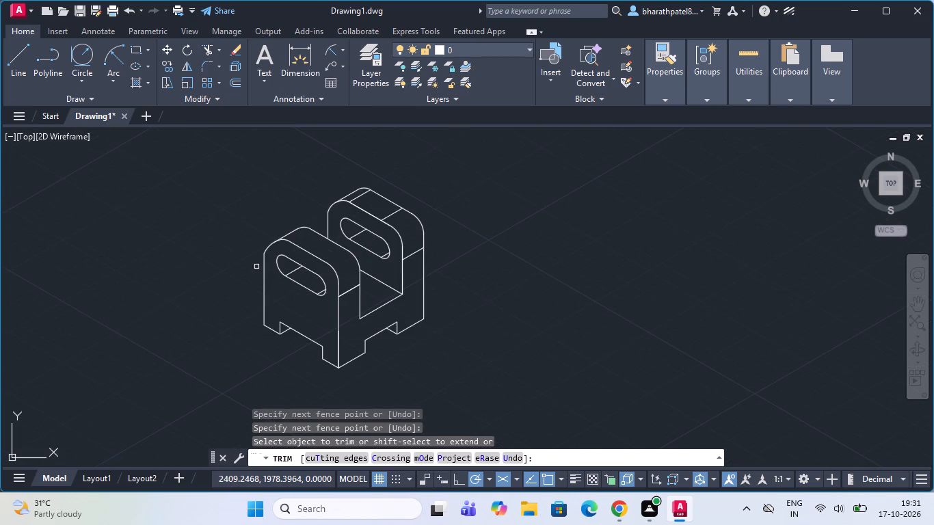
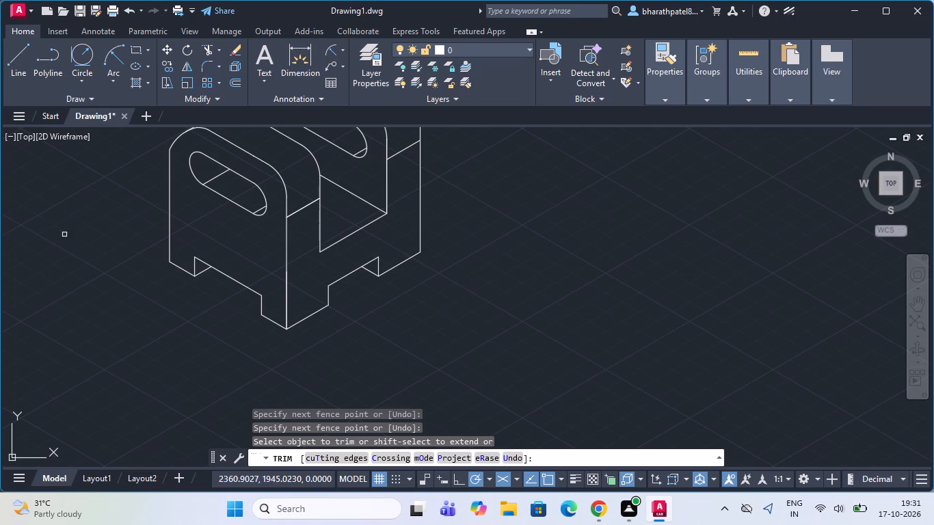
# Add an aligned dimension across the notch opening in the bottom edge of the block's right-hand face, offset below it.
pyautogui.click(341, 49)
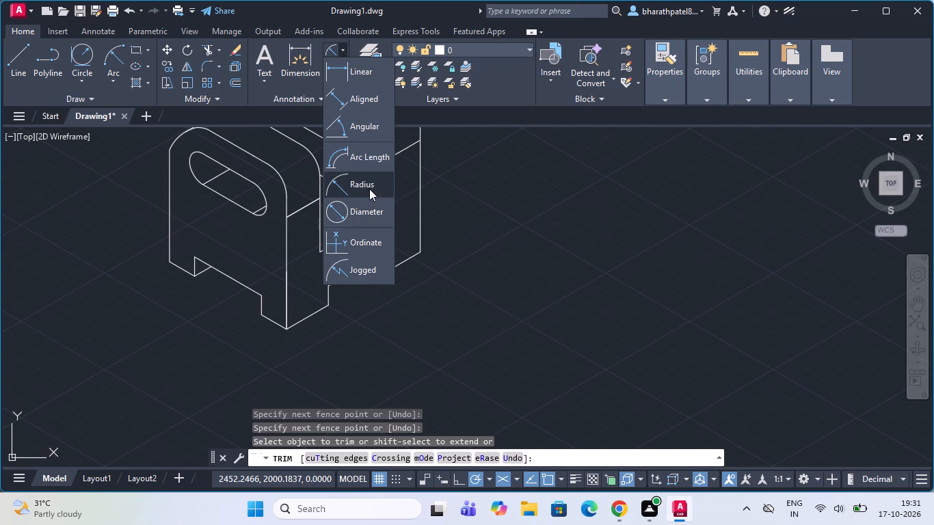
pyautogui.click(345, 105)
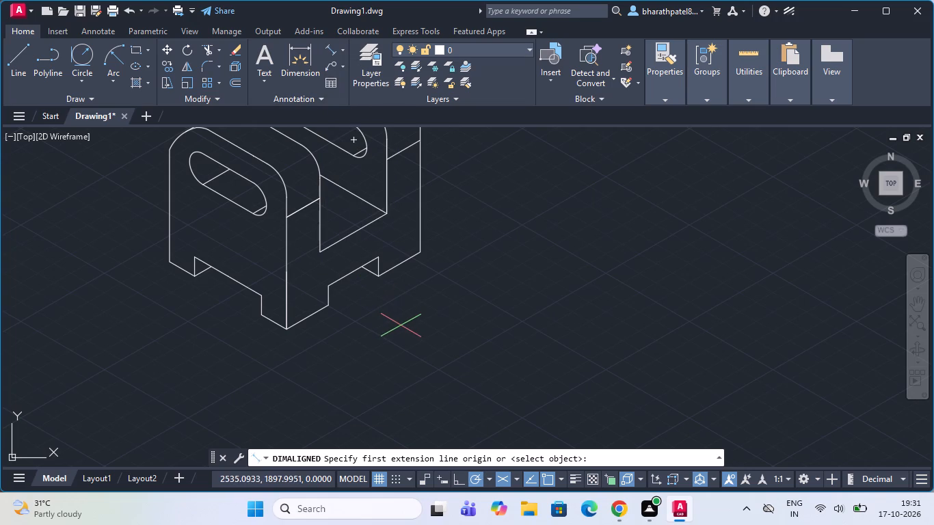
pyautogui.scroll(3, 335, 306)
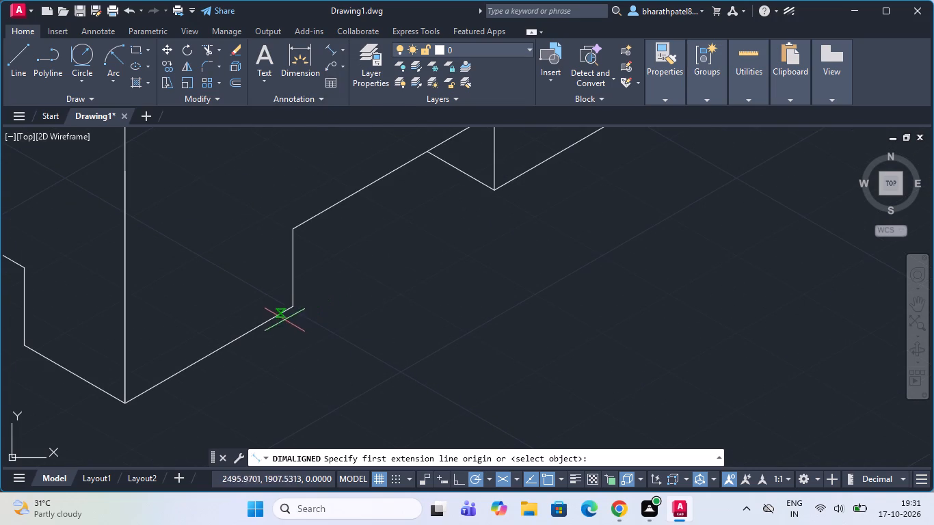
pyautogui.click(293, 306)
pyautogui.scroll(-2, 293, 306)
pyautogui.scroll(3, 352, 253)
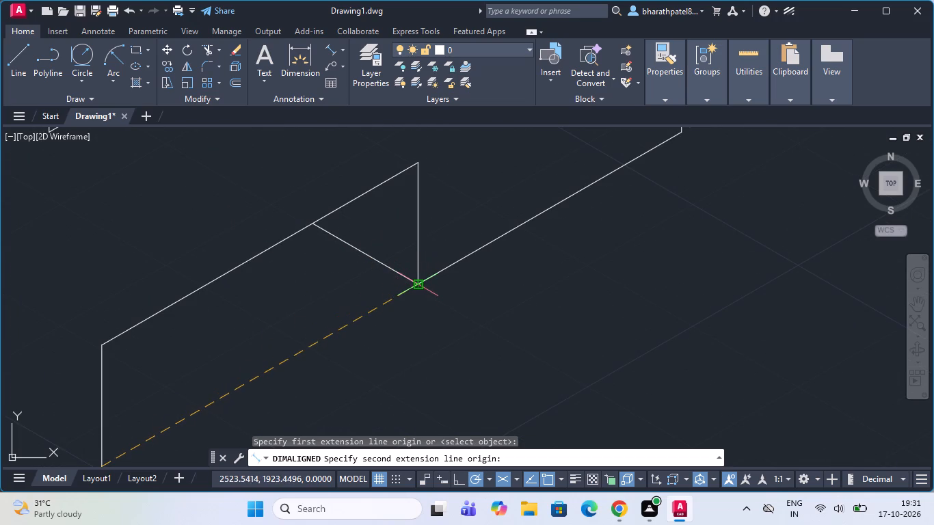
pyautogui.click(419, 283)
pyautogui.scroll(-3, 419, 283)
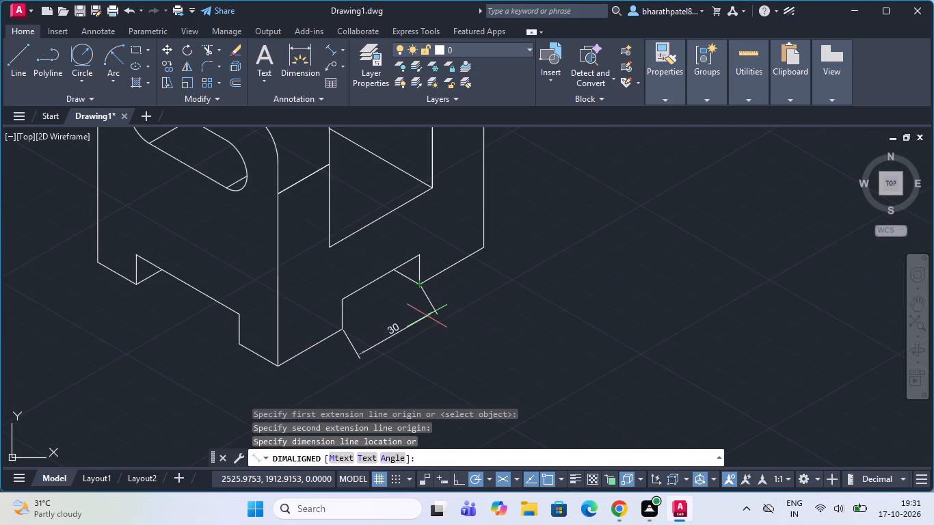
pyautogui.click(427, 316)
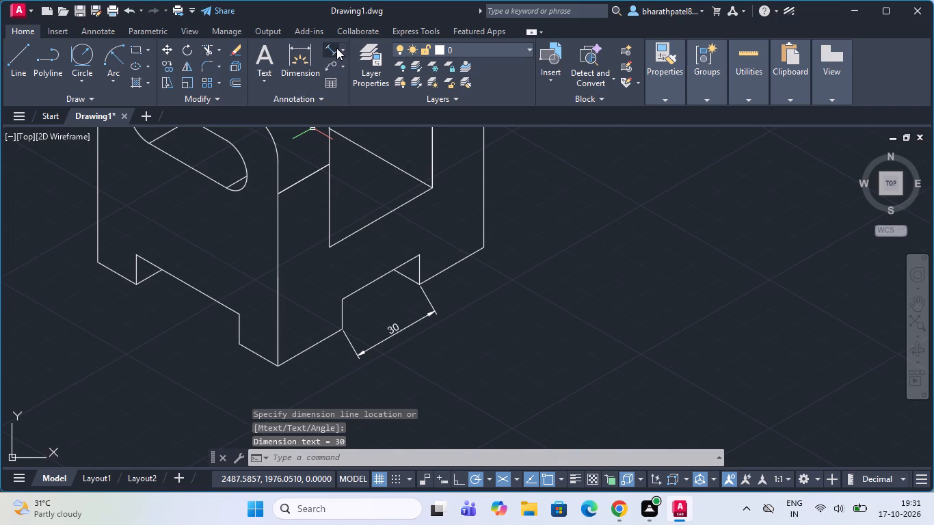
# Add an aligned dimension for the full bottom length of the right-hand face, placed outside the notch dimension.
pyautogui.click(336, 48)
pyautogui.scroll(-1, 336, 67)
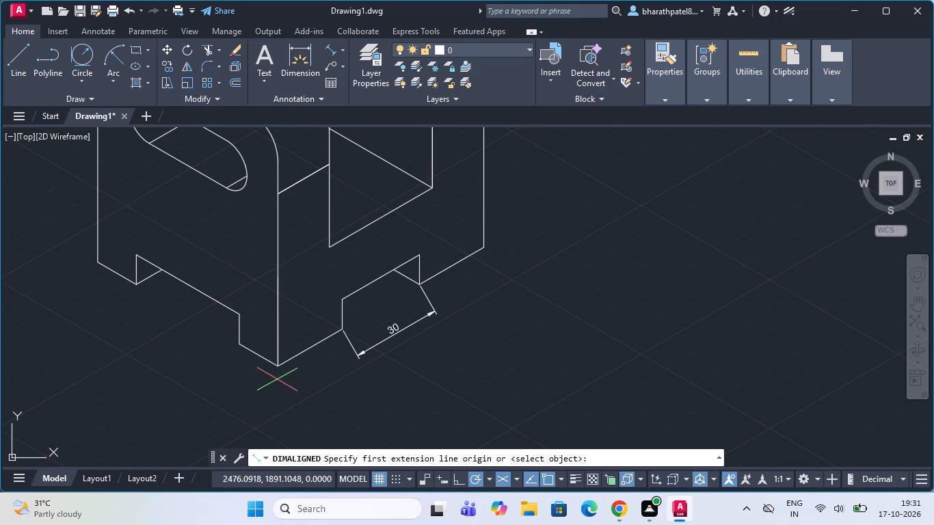
pyautogui.click(277, 367)
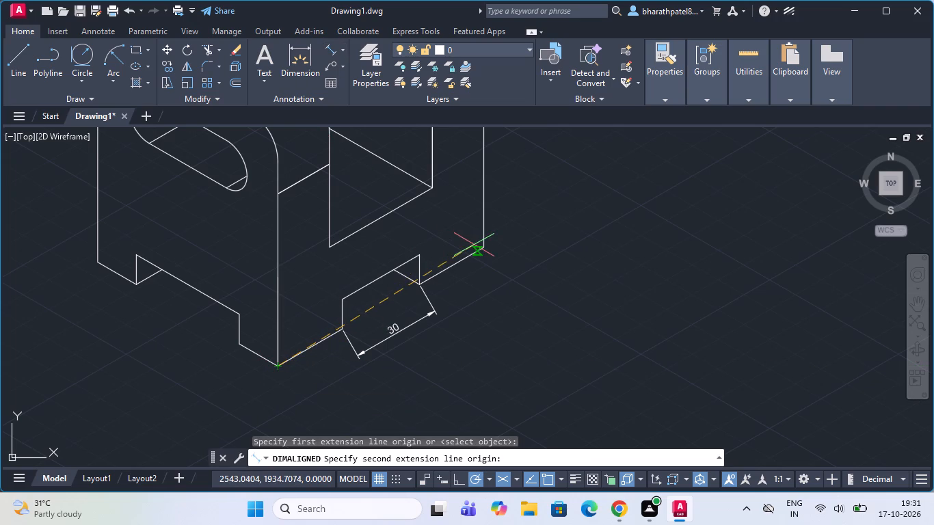
pyautogui.click(484, 247)
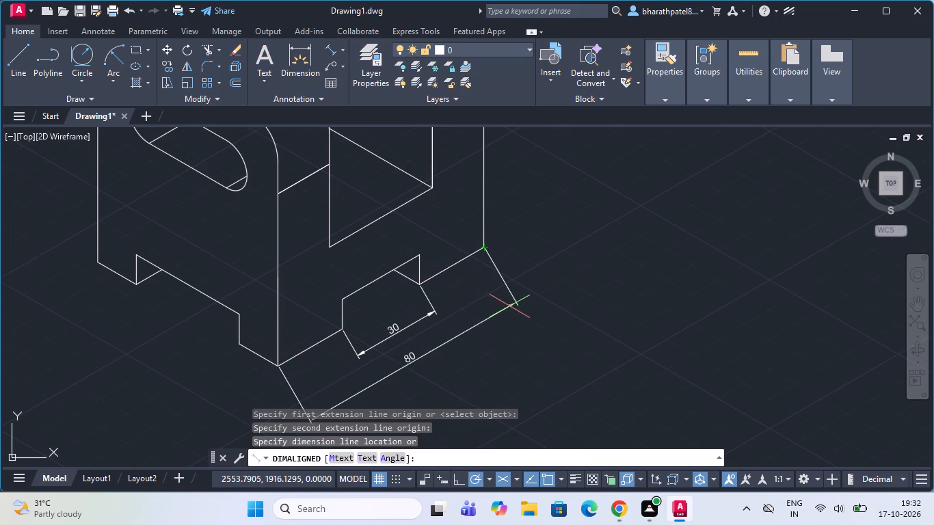
pyautogui.click(509, 304)
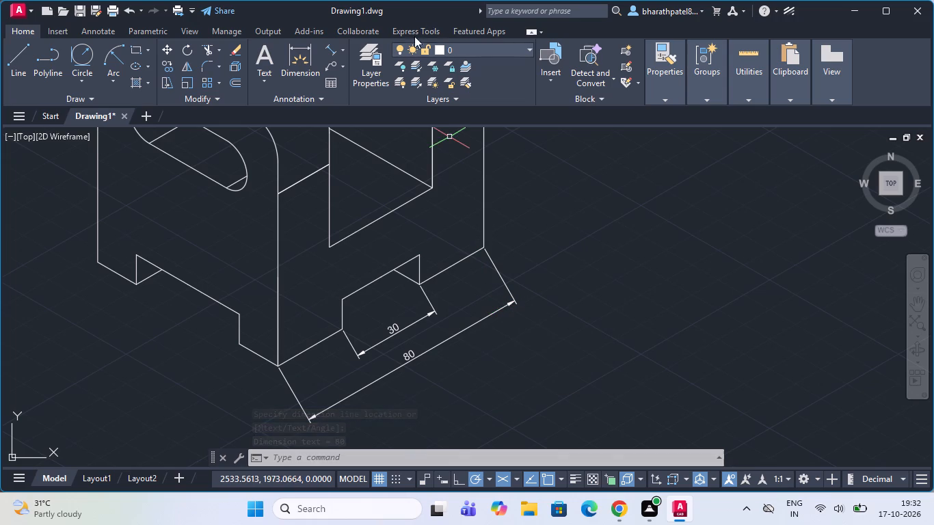
# Add an aligned dimension across the notch opening in the bottom edge of the left-hand face, offset below it.
pyautogui.scroll(-2, 410, 150)
pyautogui.scroll(2, 258, 149)
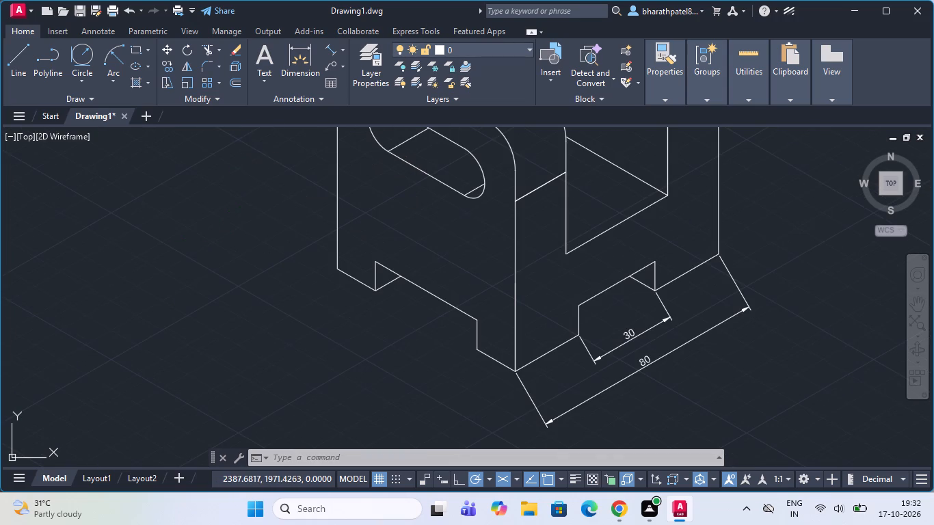
pyautogui.click(334, 49)
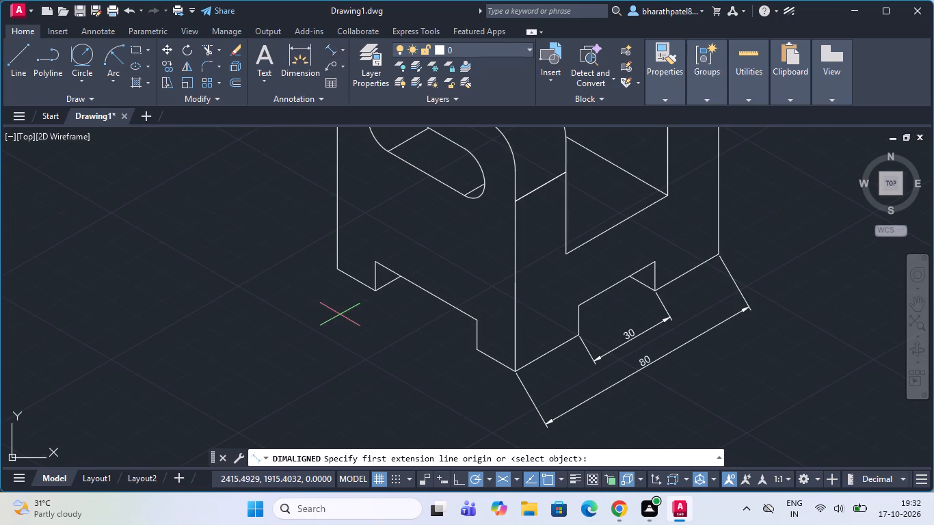
pyautogui.click(370, 289)
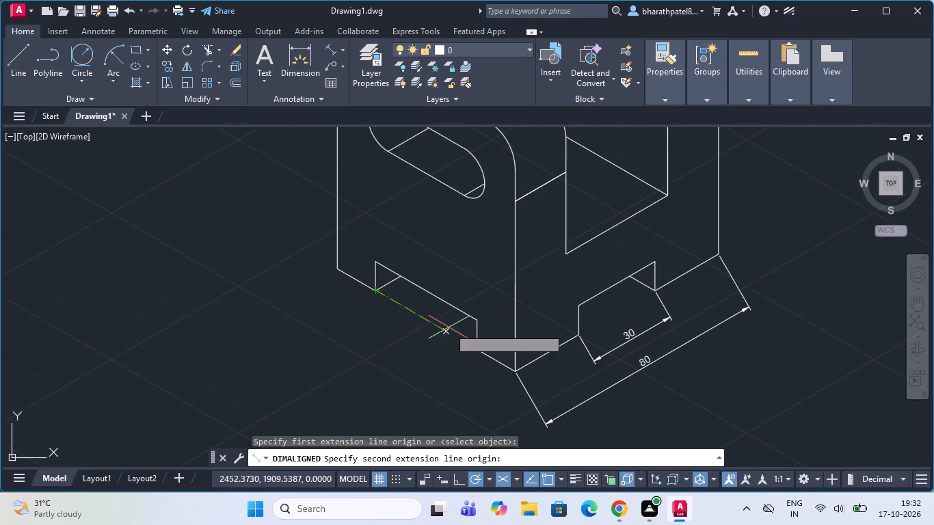
pyautogui.click(477, 348)
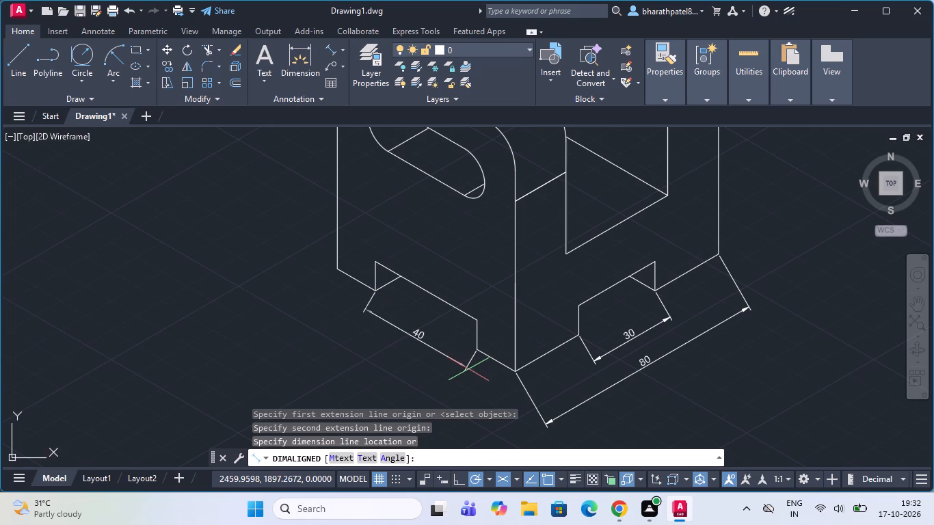
pyautogui.click(468, 372)
# Add an aligned dimension for the full bottom width of the left-hand face, placed outside the notch dimension.
pyautogui.click(327, 55)
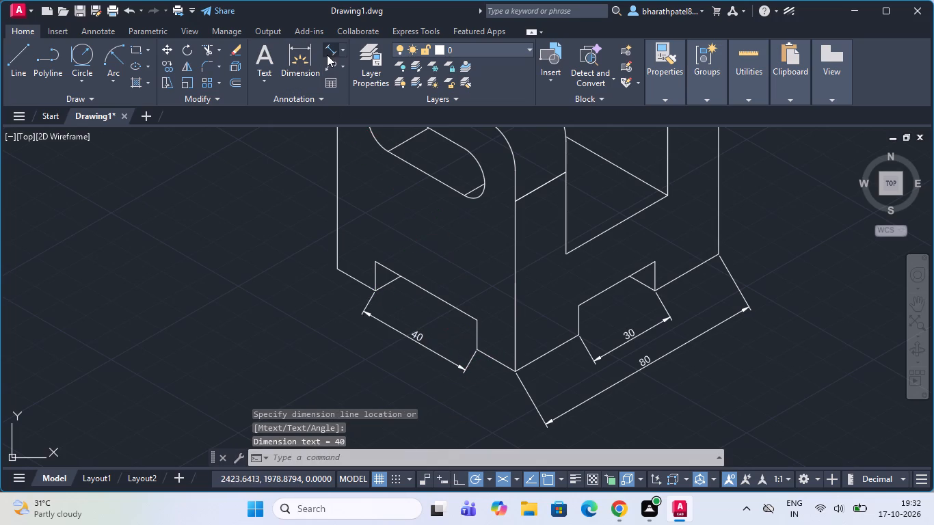
pyautogui.click(336, 266)
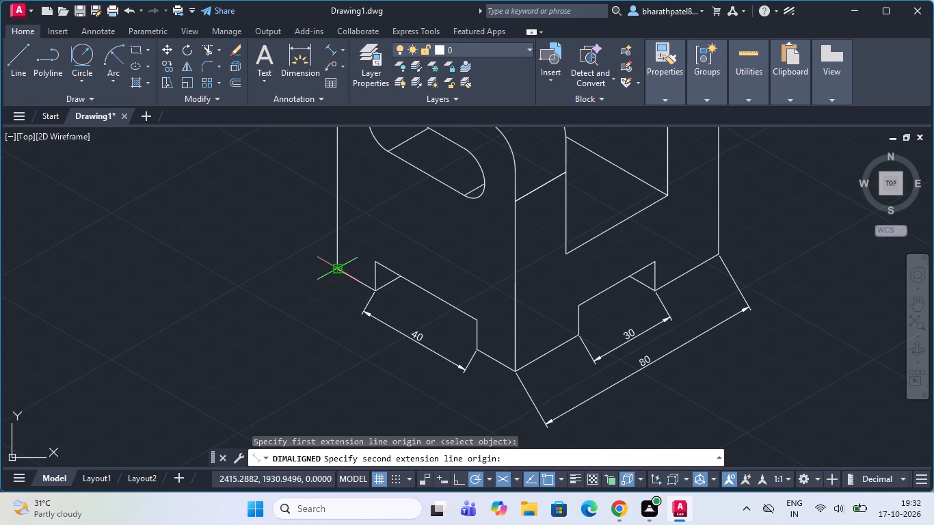
pyautogui.click(512, 369)
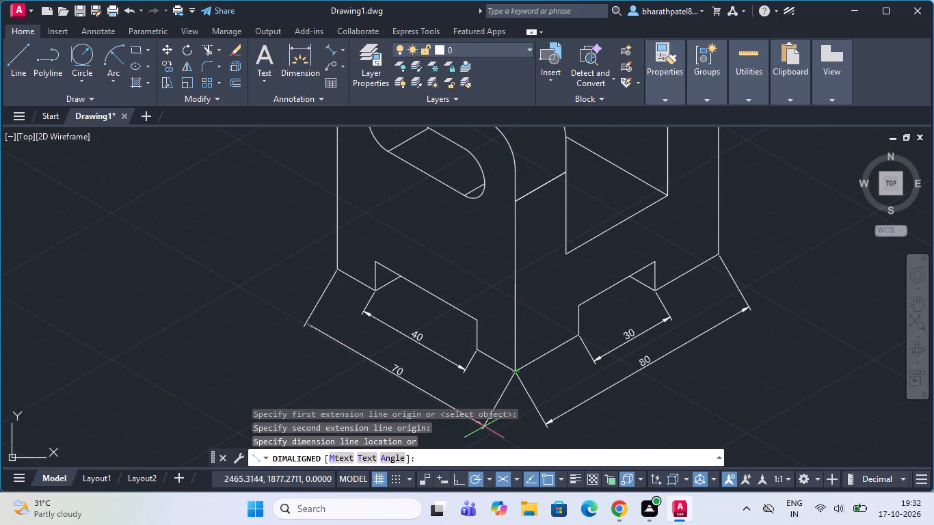
pyautogui.click(483, 427)
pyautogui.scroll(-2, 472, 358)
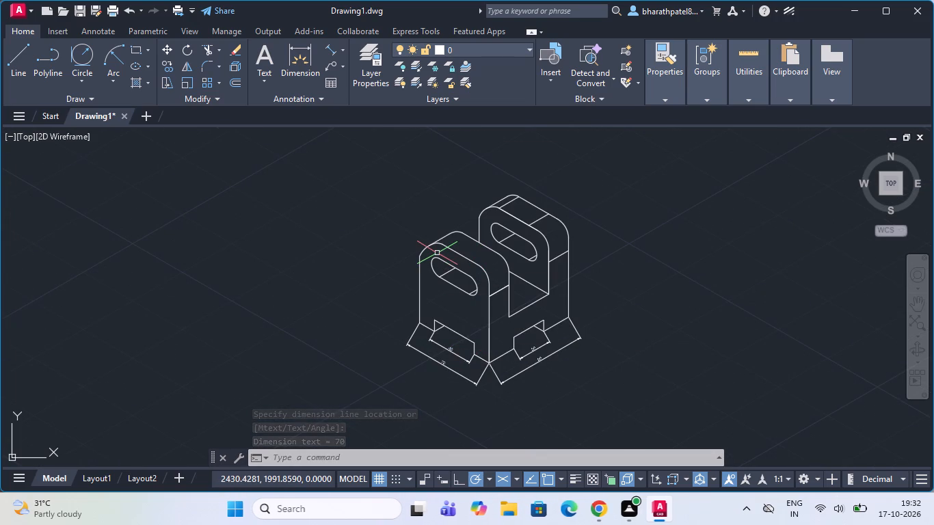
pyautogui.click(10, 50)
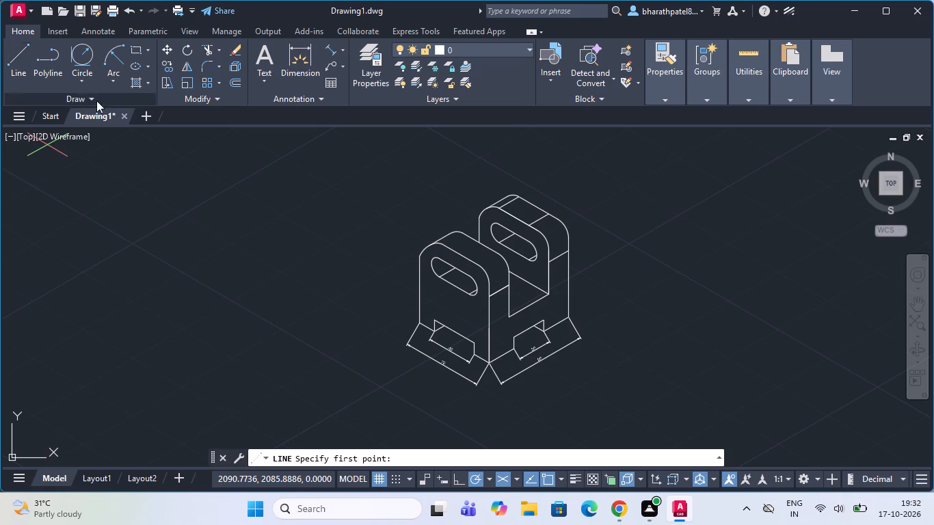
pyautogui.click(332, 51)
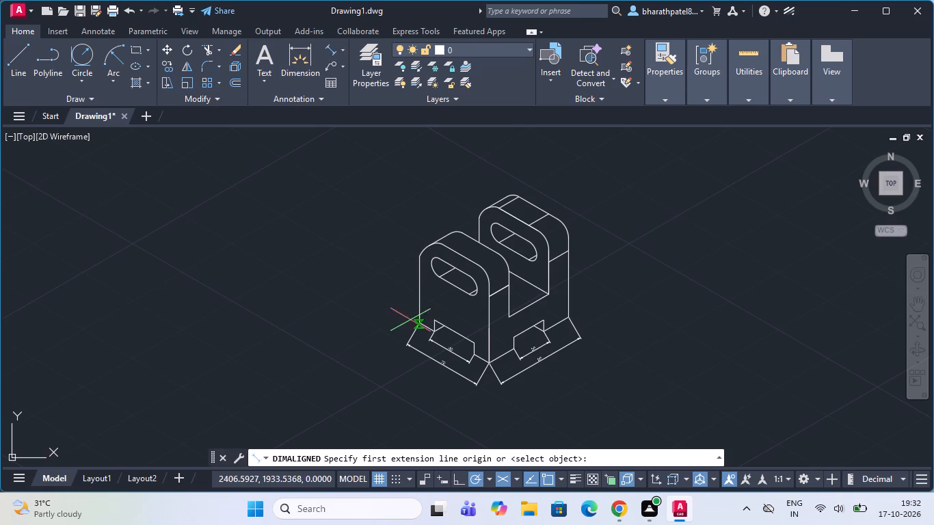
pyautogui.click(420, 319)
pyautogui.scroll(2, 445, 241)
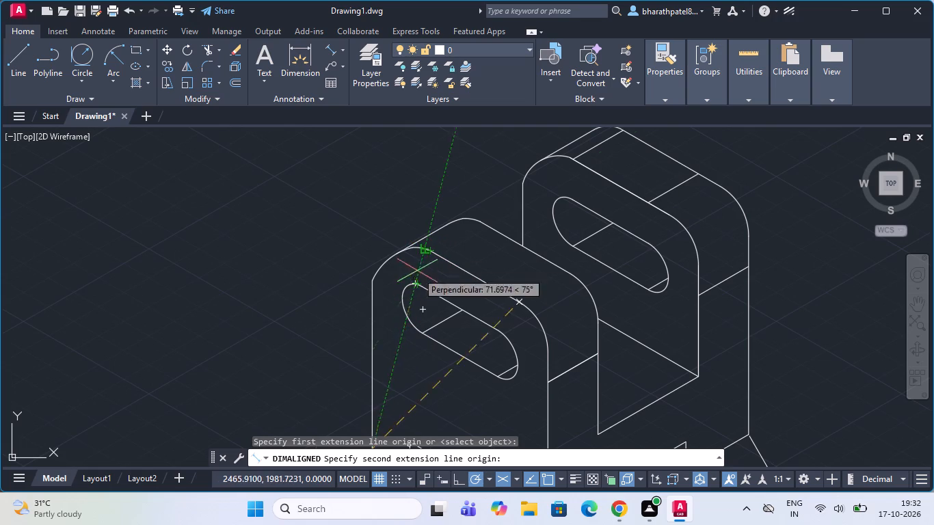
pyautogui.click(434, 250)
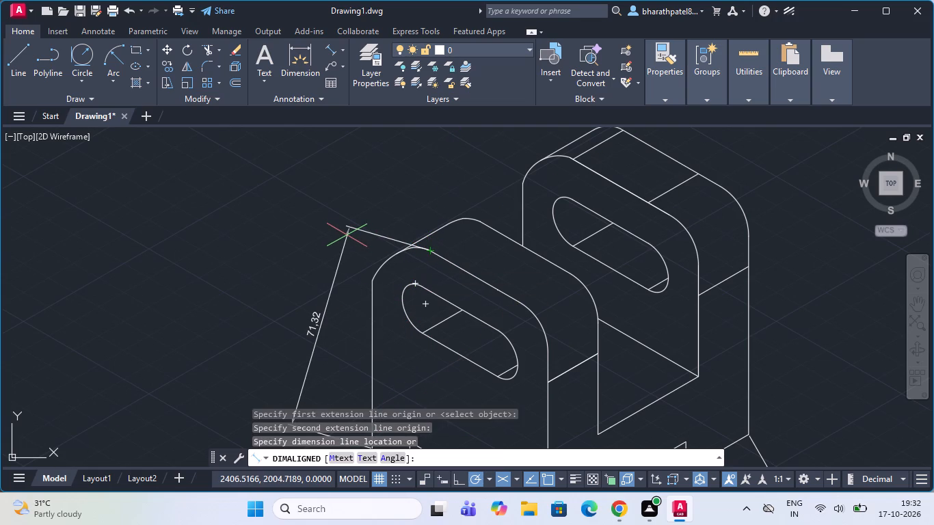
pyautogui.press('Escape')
# Draw a vertical line about 30 units long from inside the front upright's slot up past its rounded top edge.
pyautogui.click(15, 54)
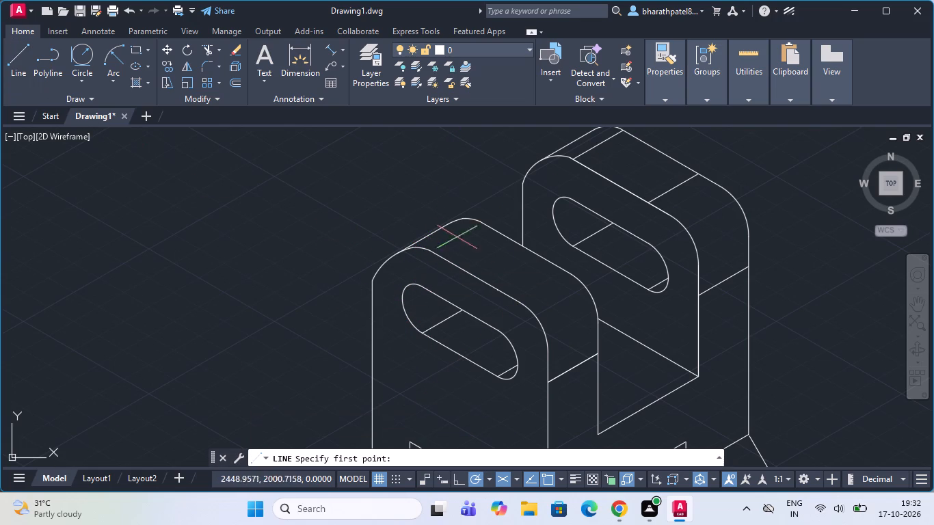
pyautogui.click(422, 312)
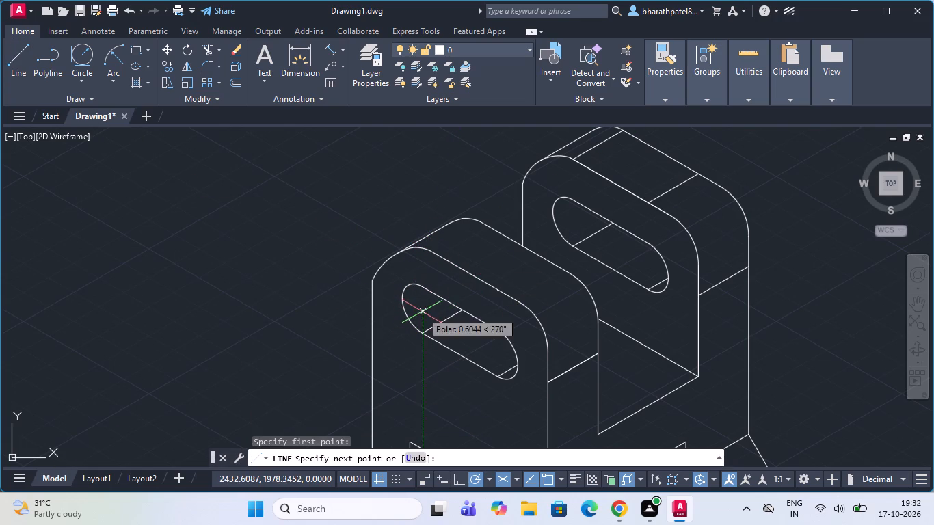
pyautogui.click(423, 221)
pyautogui.press('Escape')
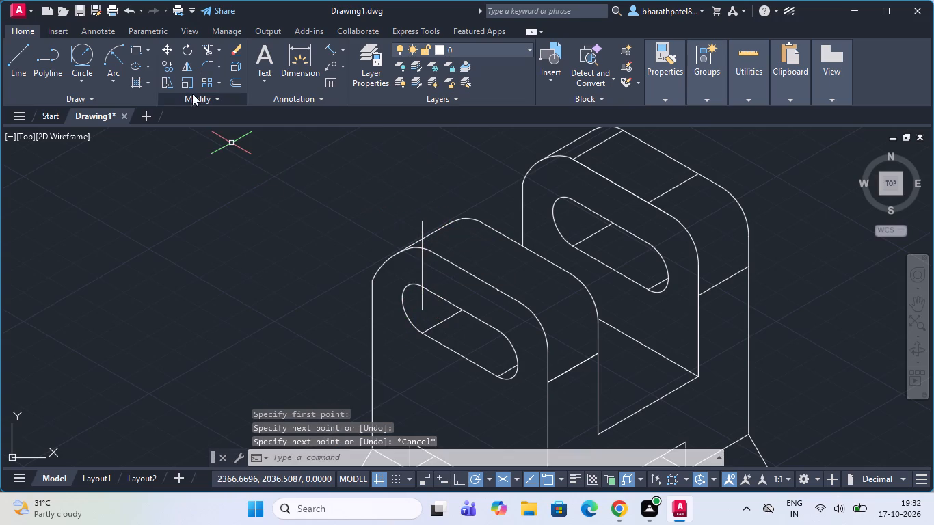
# Draw a line from where the vertical line crosses the front top curve, along the depth direction past the upright's rear top curve.
pyautogui.click(13, 51)
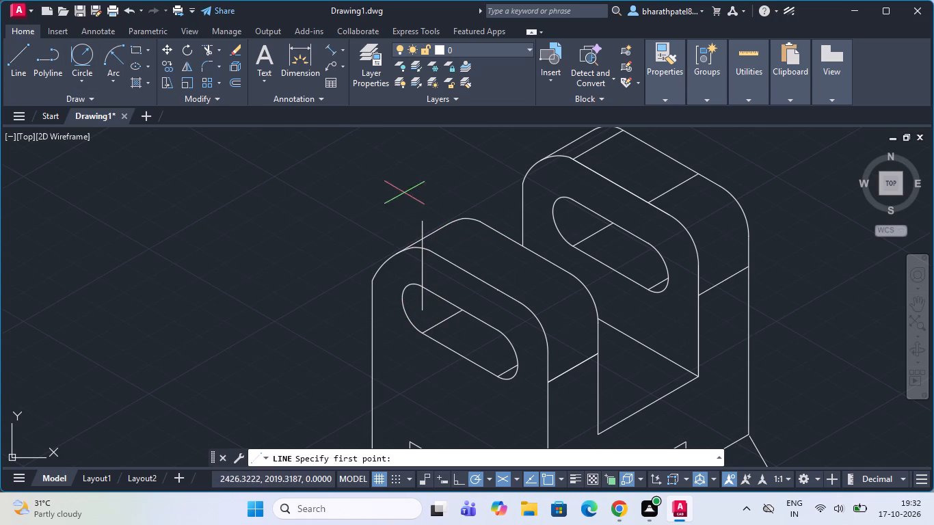
pyautogui.scroll(3, 425, 249)
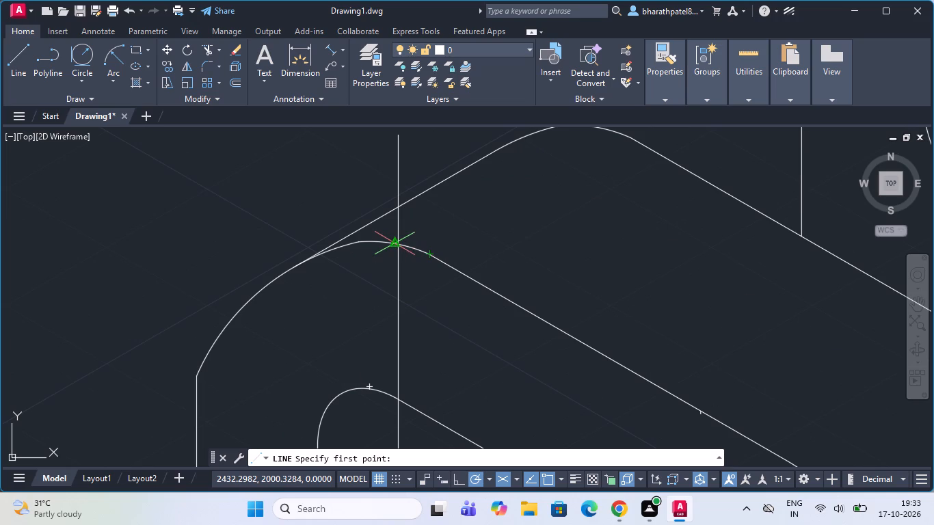
pyautogui.click(401, 245)
pyautogui.scroll(-3, 401, 245)
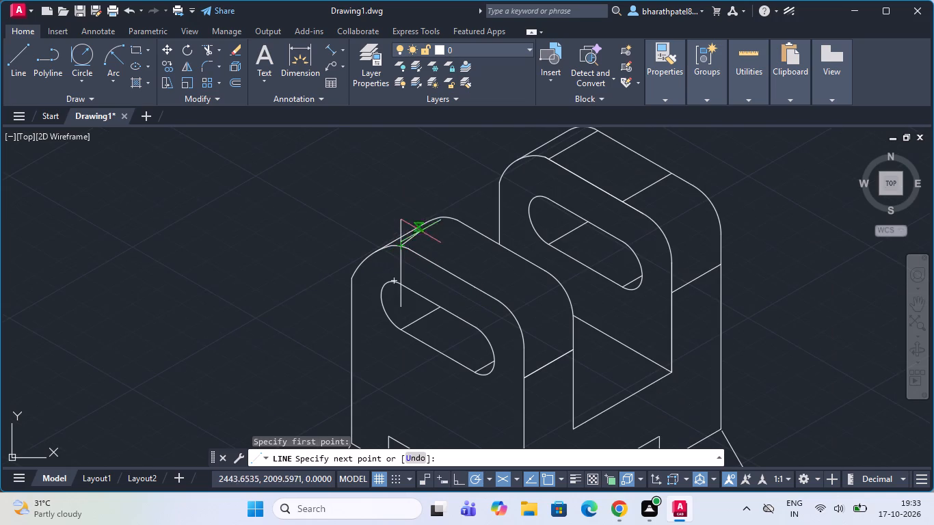
pyautogui.click(469, 208)
pyautogui.press('Escape')
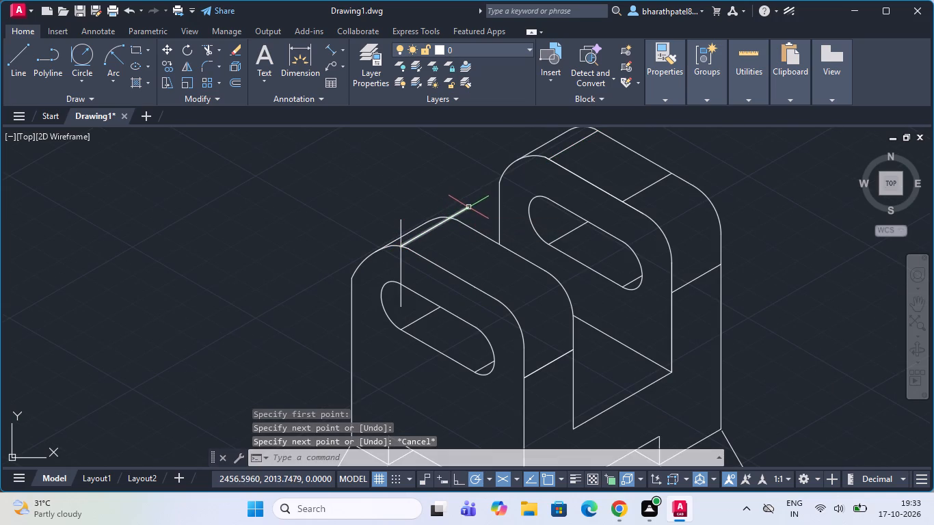
# Trim the vertical line above the front top curve and the depth line beyond the front upright's rear top curve.
pyautogui.click(208, 50)
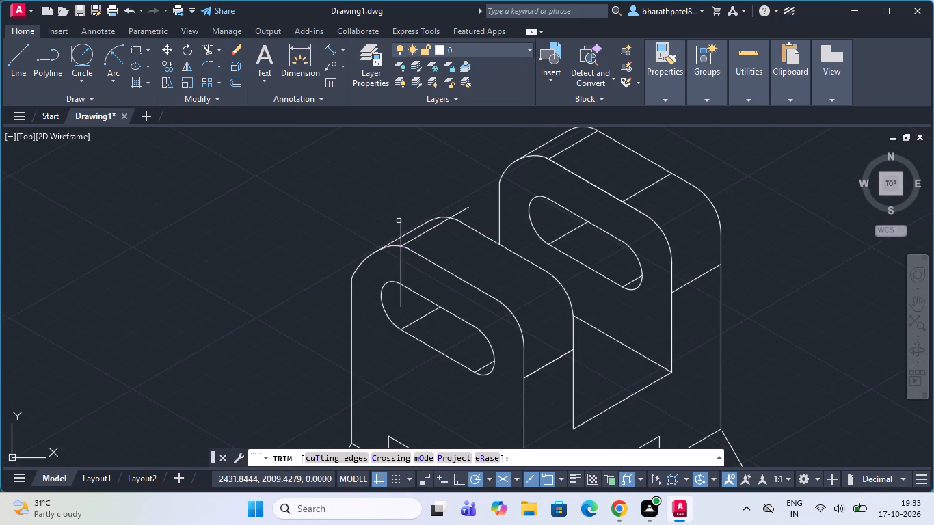
pyautogui.click(401, 224)
pyautogui.scroll(4, 404, 241)
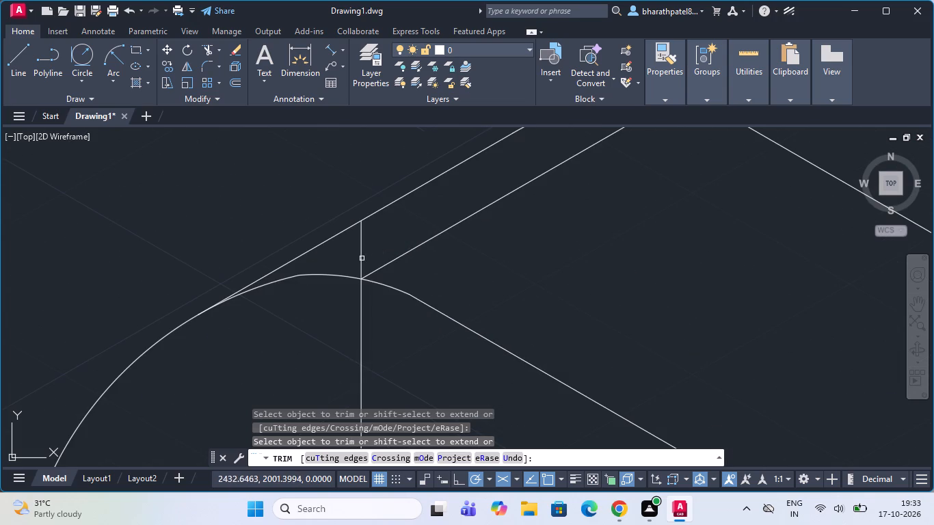
pyautogui.moveTo(332, 256); pyautogui.dragTo(339, 253)
pyautogui.click(374, 241)
pyautogui.scroll(-3, 374, 242)
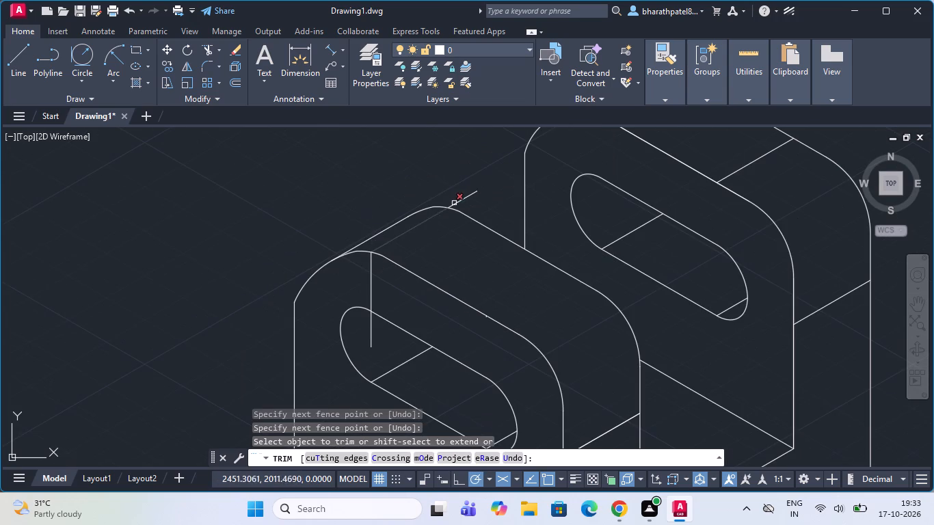
pyautogui.click(455, 198)
pyautogui.click(474, 208)
pyautogui.scroll(-2, 435, 172)
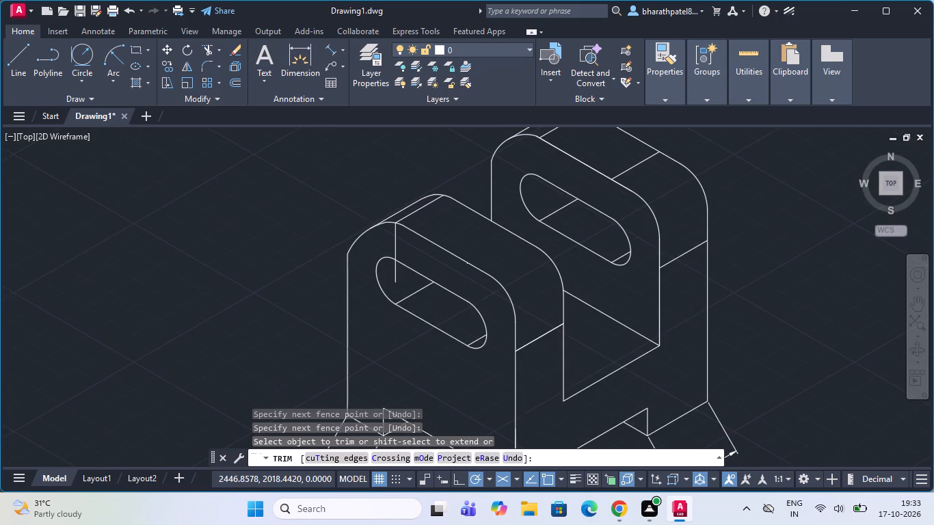
pyautogui.press('Escape')
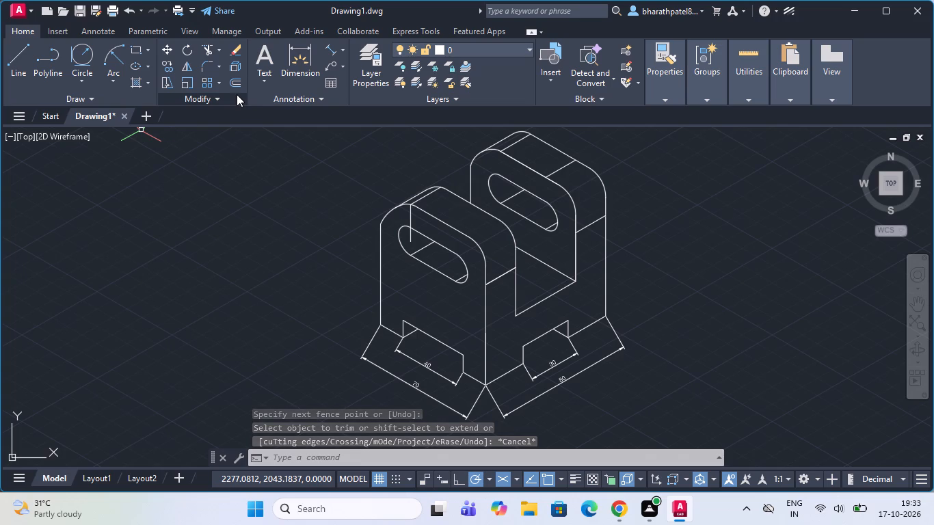
# Trim away the remaining vertical line inside and above the front upright's slot.
pyautogui.click(204, 48)
pyautogui.scroll(3, 473, 245)
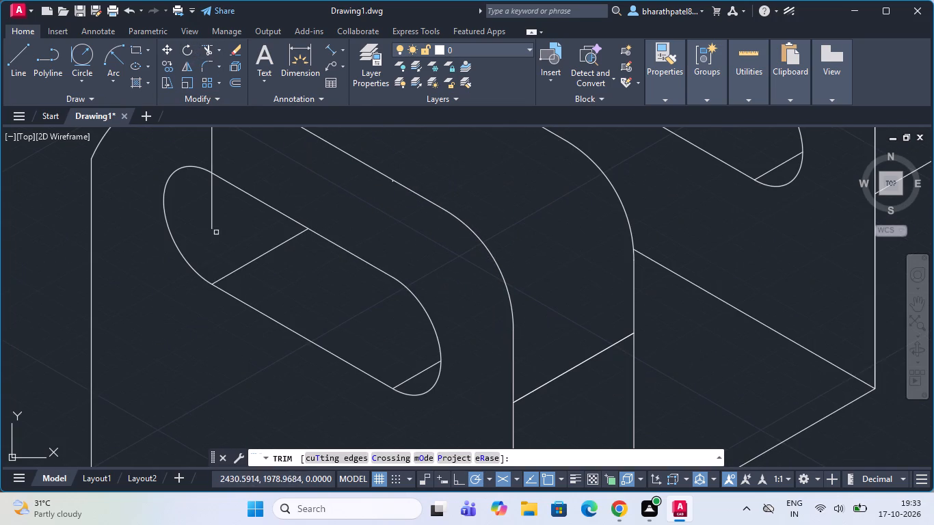
pyautogui.moveTo(188, 211); pyautogui.dragTo(233, 217)
pyautogui.moveTo(177, 139); pyautogui.dragTo(255, 161)
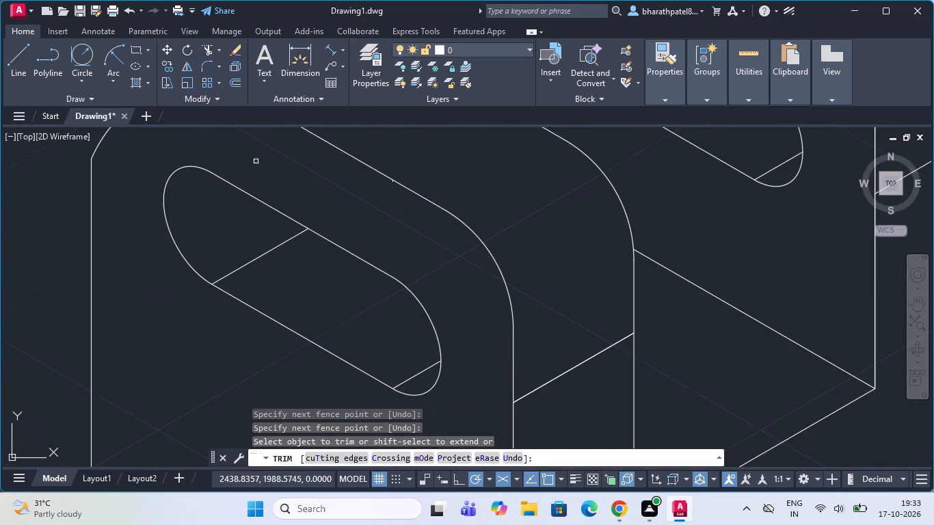
pyautogui.scroll(-4, 256, 161)
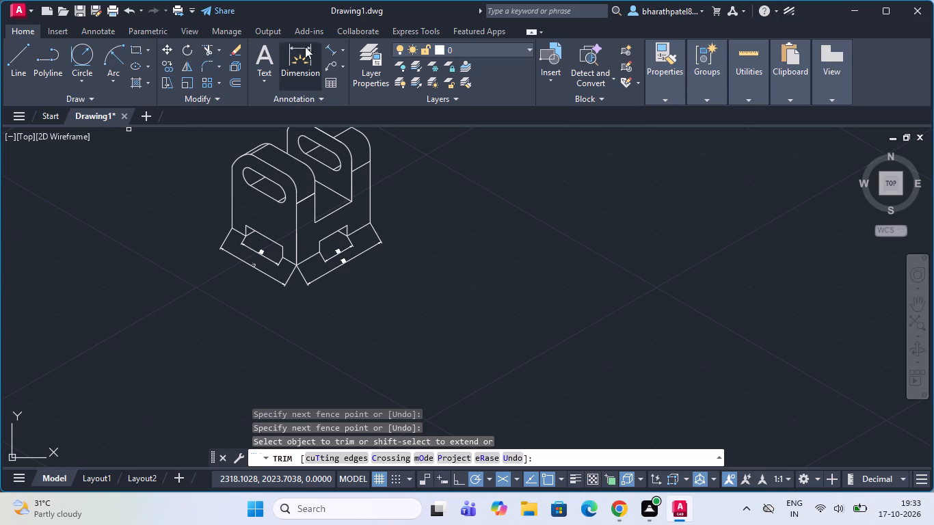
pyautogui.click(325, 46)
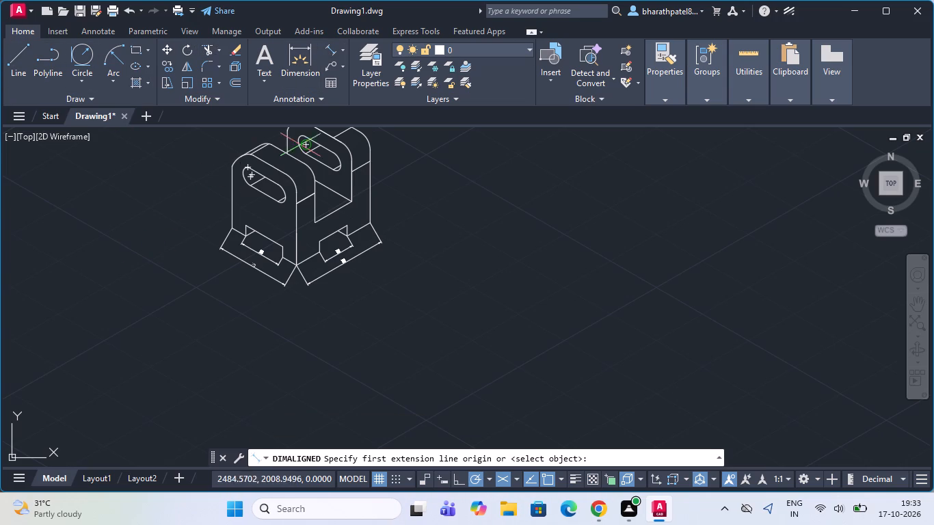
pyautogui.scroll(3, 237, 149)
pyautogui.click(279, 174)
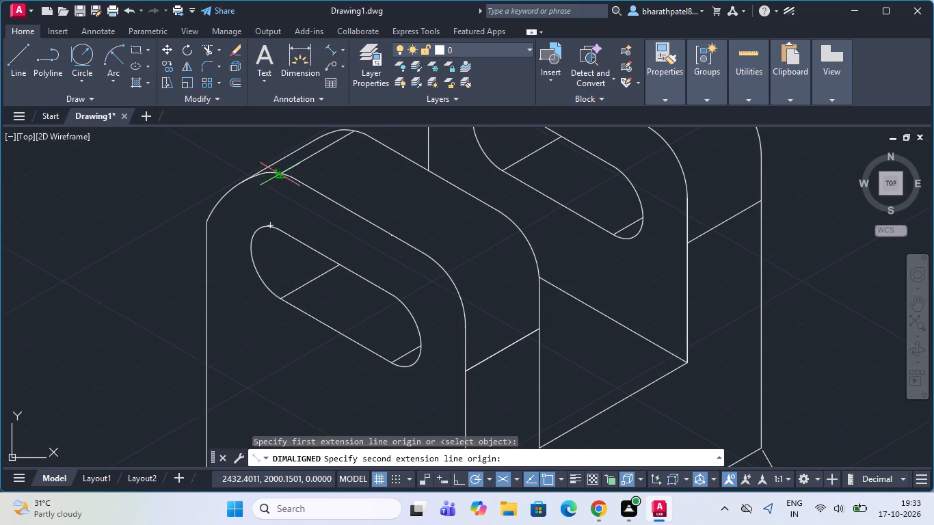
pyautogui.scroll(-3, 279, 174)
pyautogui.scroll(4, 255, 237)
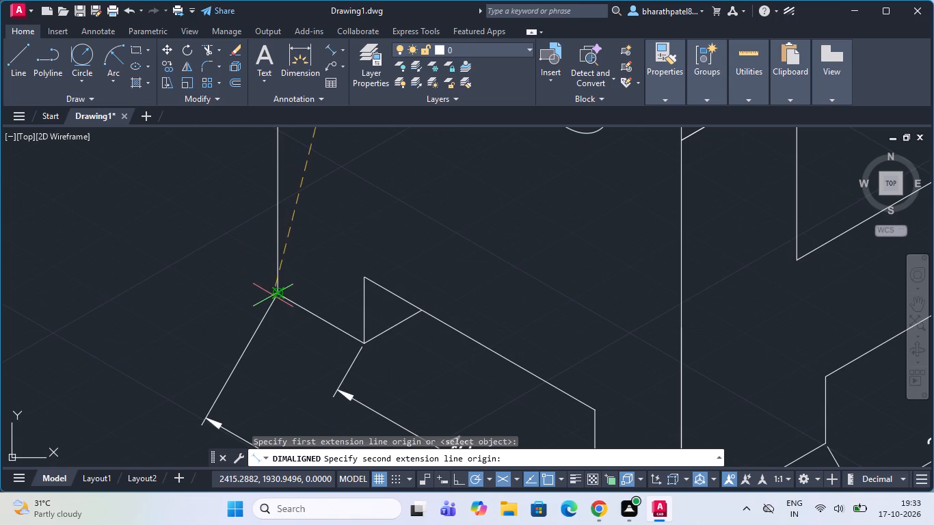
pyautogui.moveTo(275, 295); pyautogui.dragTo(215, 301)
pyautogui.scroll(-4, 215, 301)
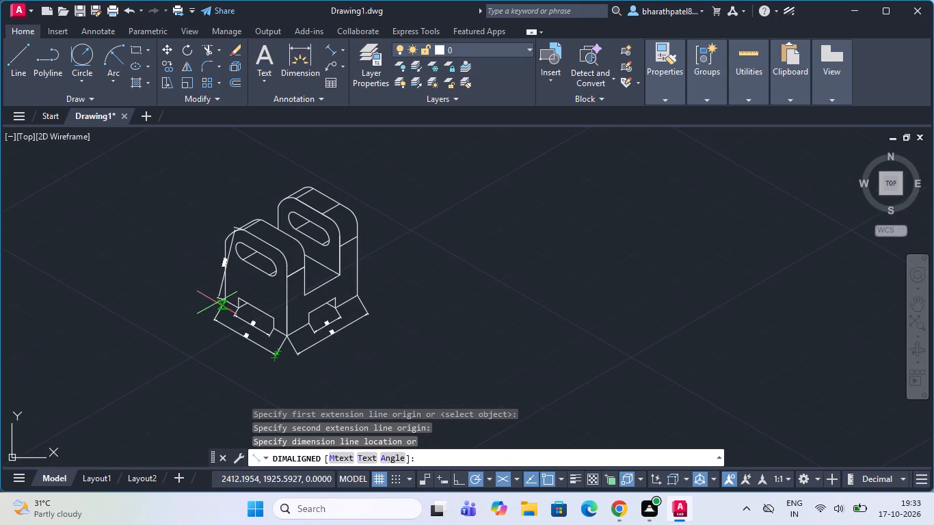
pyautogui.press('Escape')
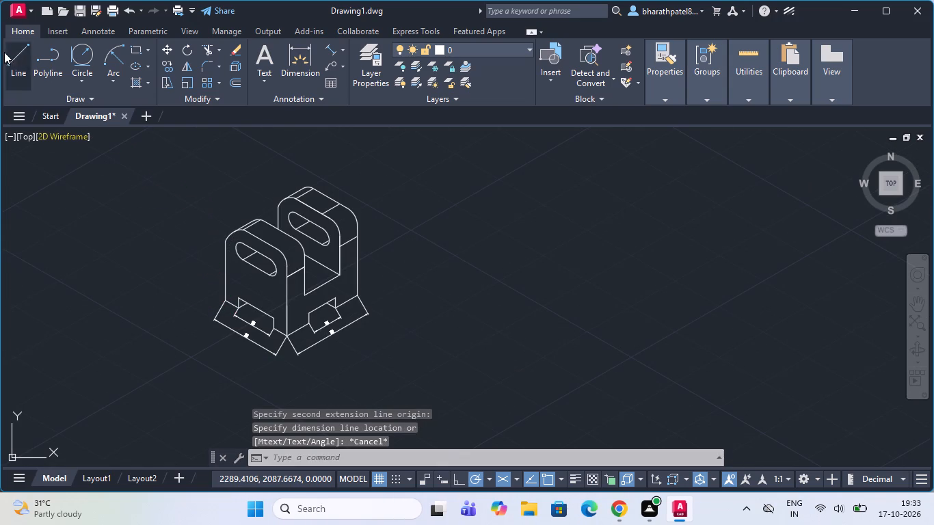
# Draw a guide line from the midpoint of the front upright's top front edge, at 150° out beyond the rounded corner.
pyautogui.click(16, 55)
pyautogui.scroll(3, 240, 232)
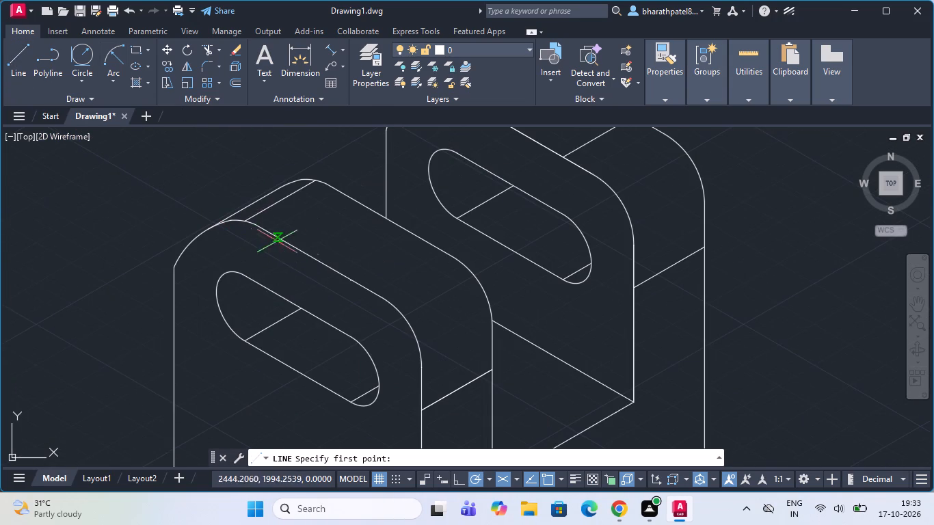
pyautogui.click(315, 265)
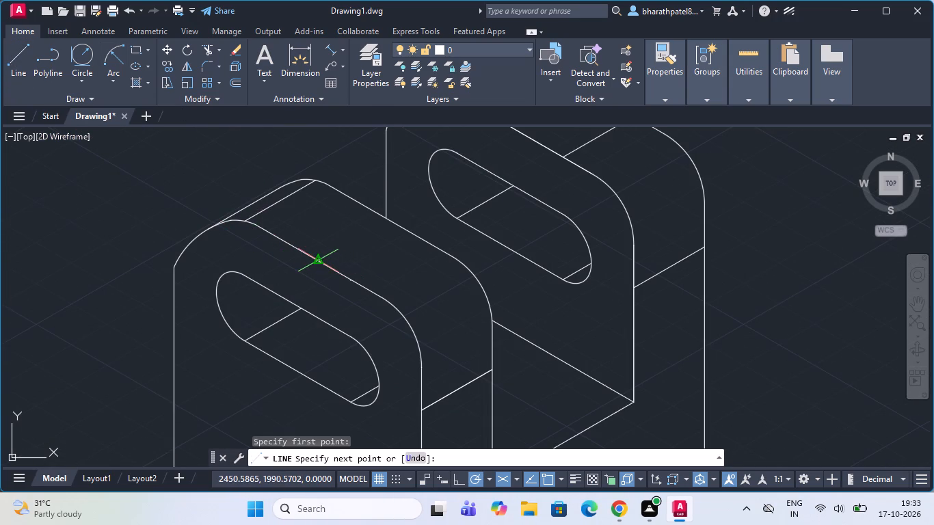
pyautogui.scroll(-3, 315, 265)
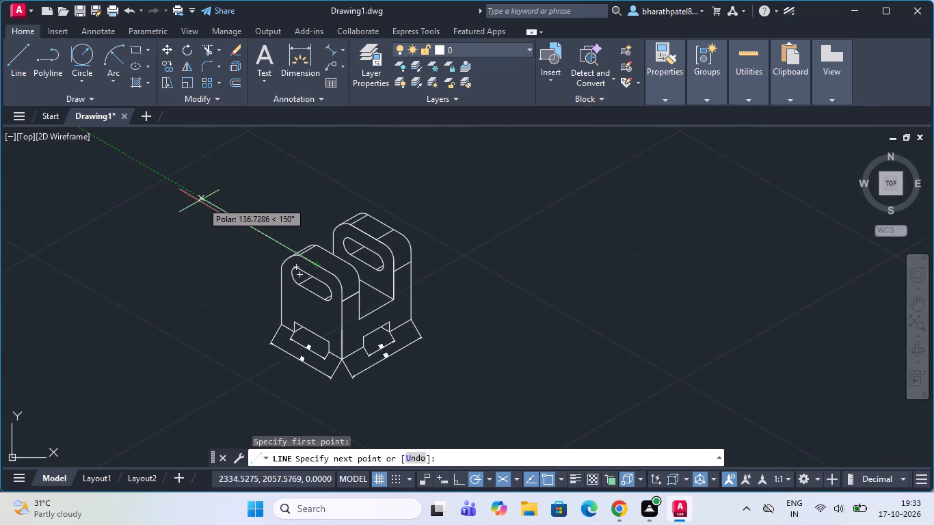
pyautogui.click(221, 210)
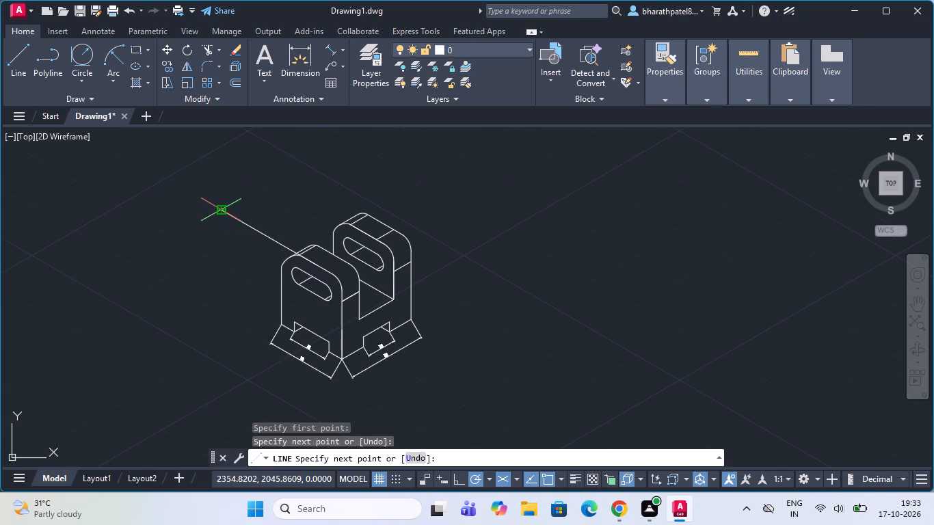
pyautogui.press('Escape')
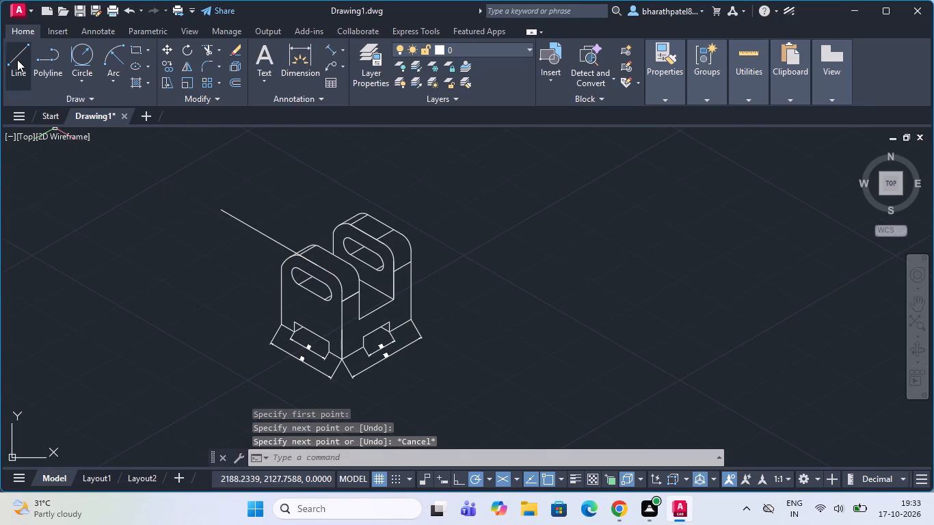
# Draw a guide line from the left-hand face's outer bottom corner along the bottom edge direction, ending just past the middle of the notch.
pyautogui.click(11, 57)
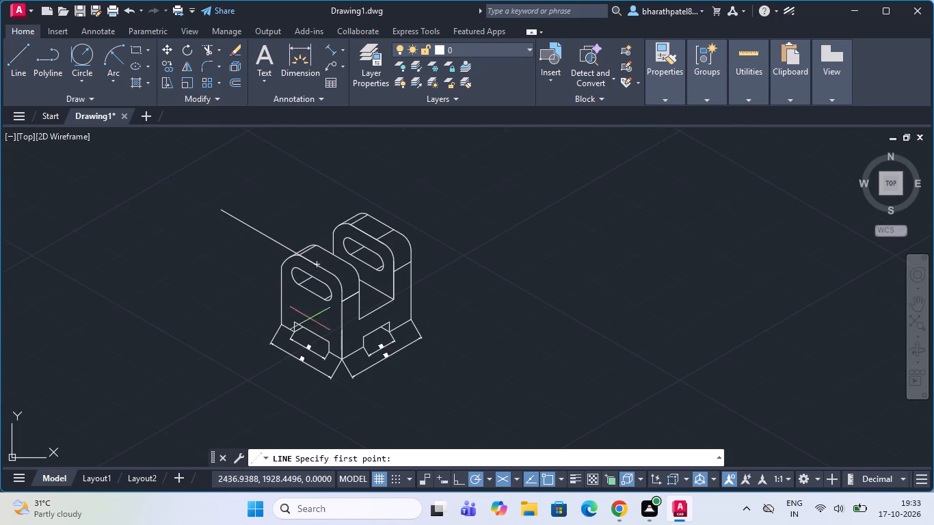
pyautogui.scroll(3, 273, 345)
pyautogui.click(293, 266)
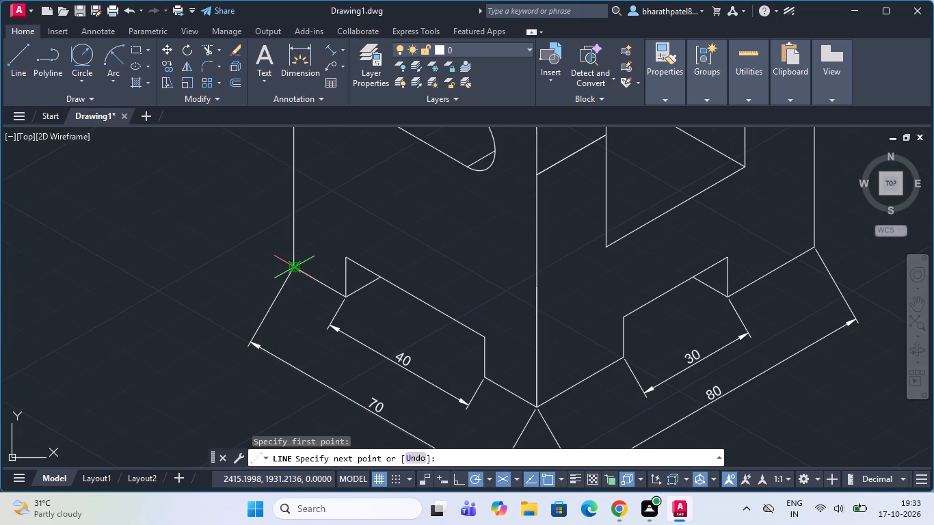
pyautogui.click(419, 340)
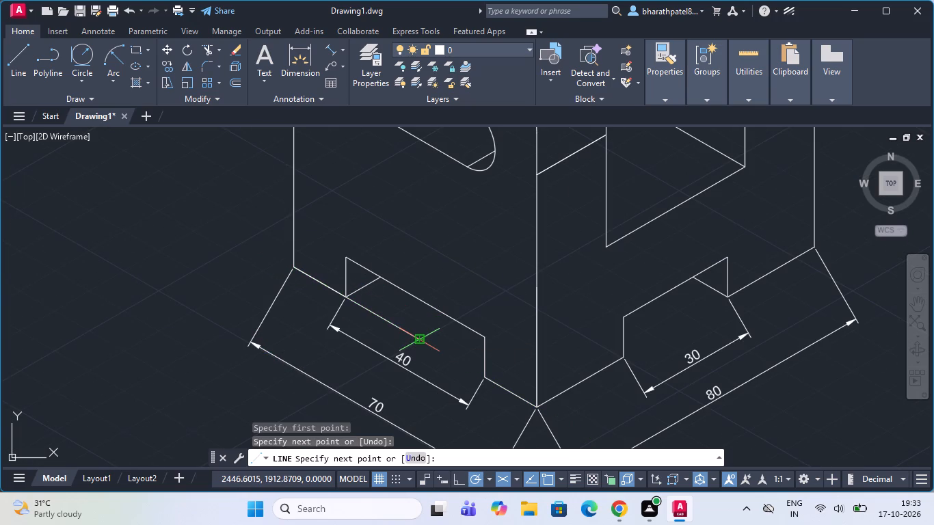
pyautogui.press('Escape')
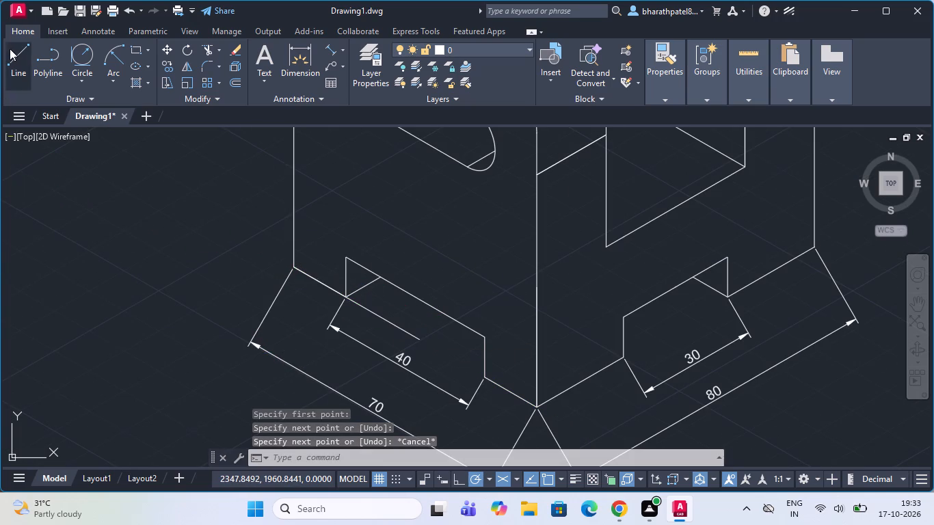
# Draw a line from the notch top edge's midpoint down past the bottom guide line, with a second segment about 88 units straight up.
pyautogui.click(14, 55)
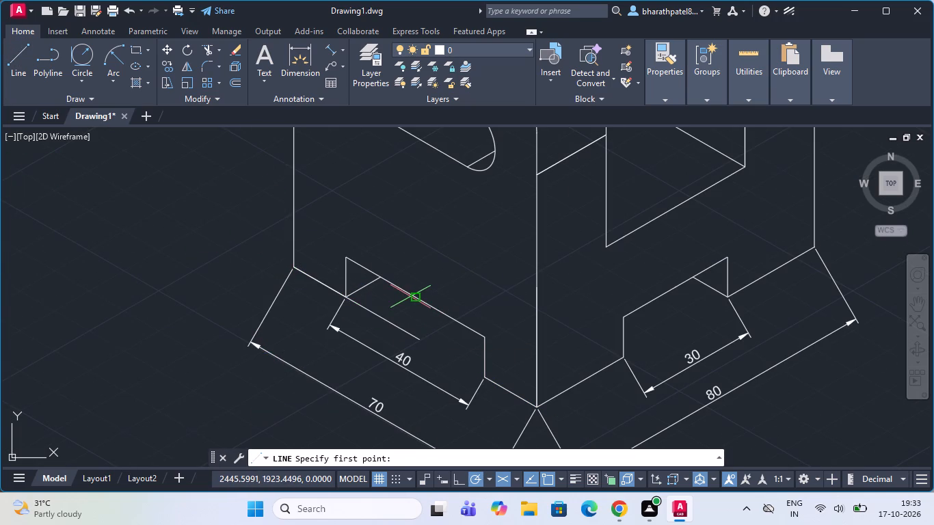
pyautogui.click(415, 300)
pyautogui.scroll(3, 401, 347)
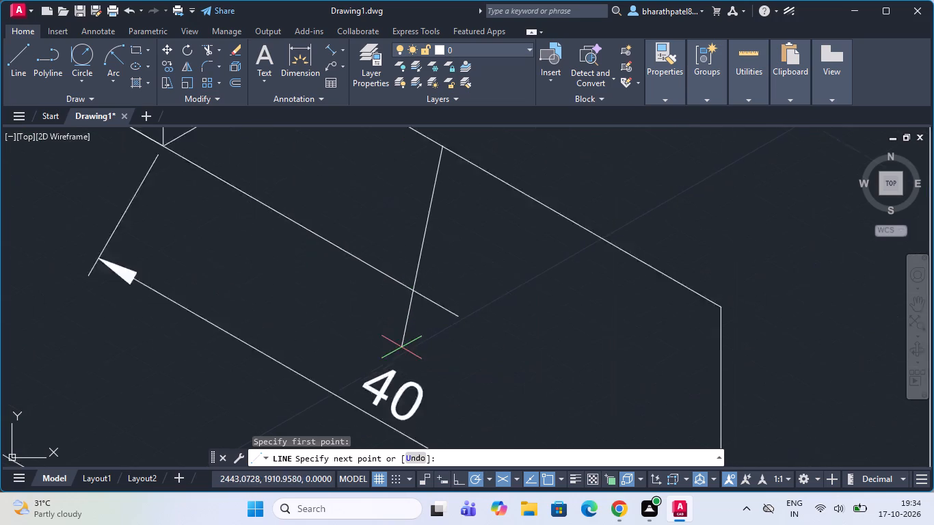
pyautogui.scroll(1, 401, 347)
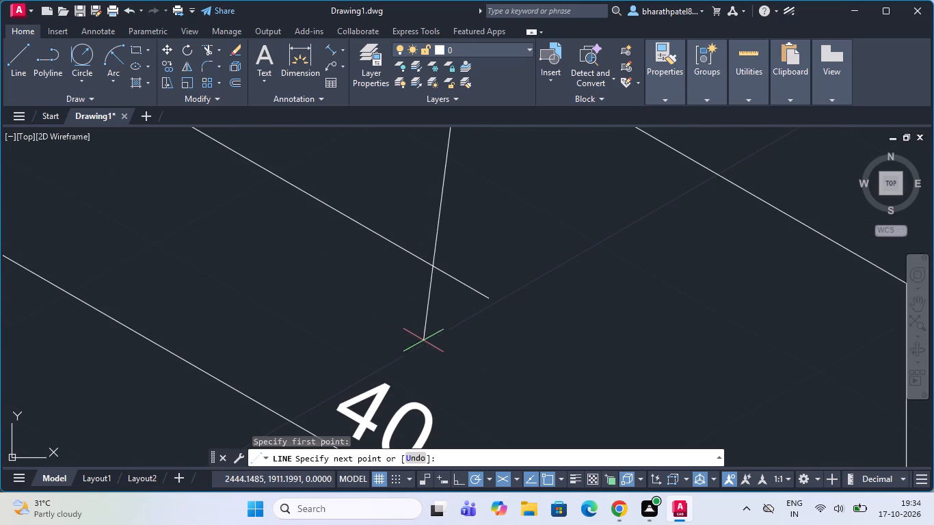
pyautogui.click(470, 353)
pyautogui.scroll(-5, 470, 353)
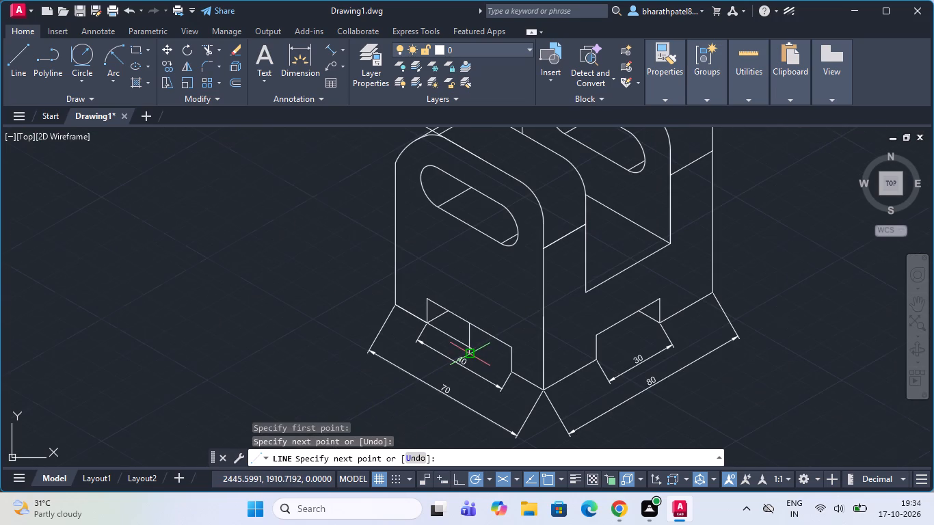
pyautogui.scroll(-3, 466, 157)
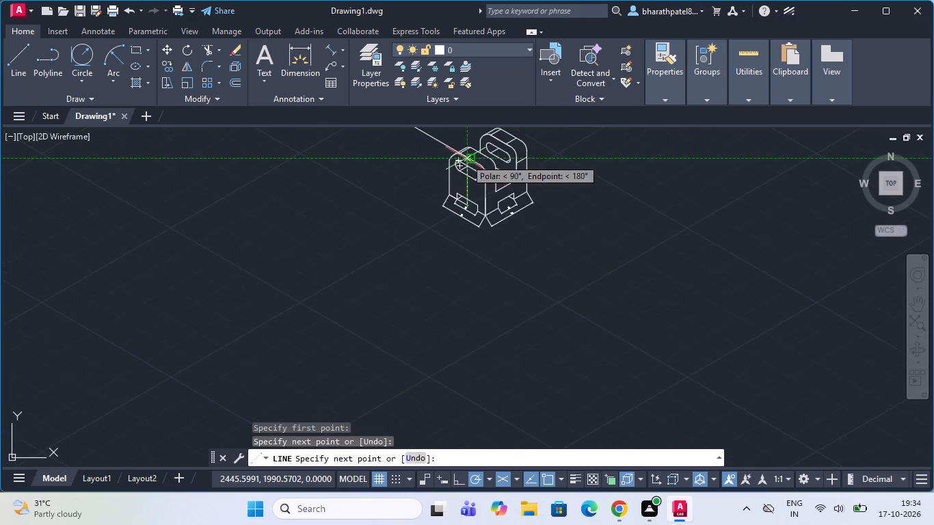
pyautogui.scroll(4, 465, 158)
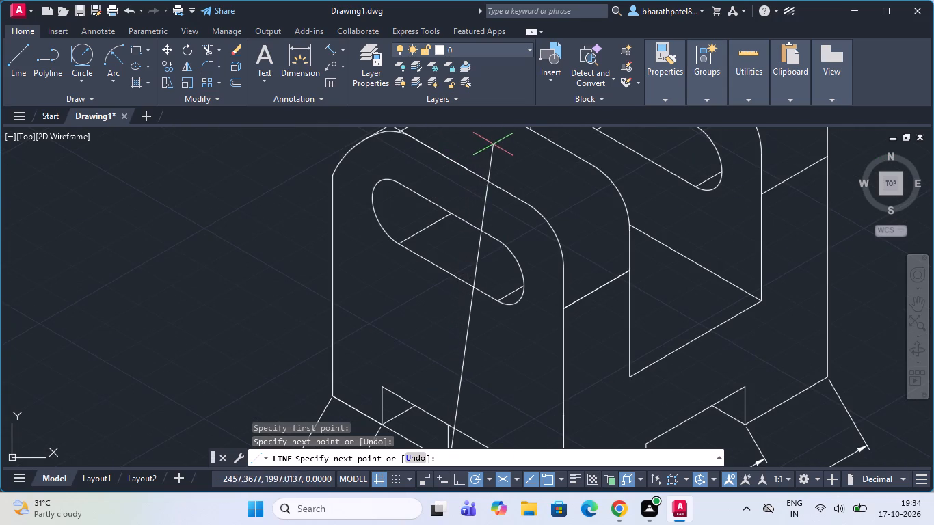
pyautogui.click(450, 136)
pyautogui.press('Escape')
pyautogui.scroll(-2, 469, 178)
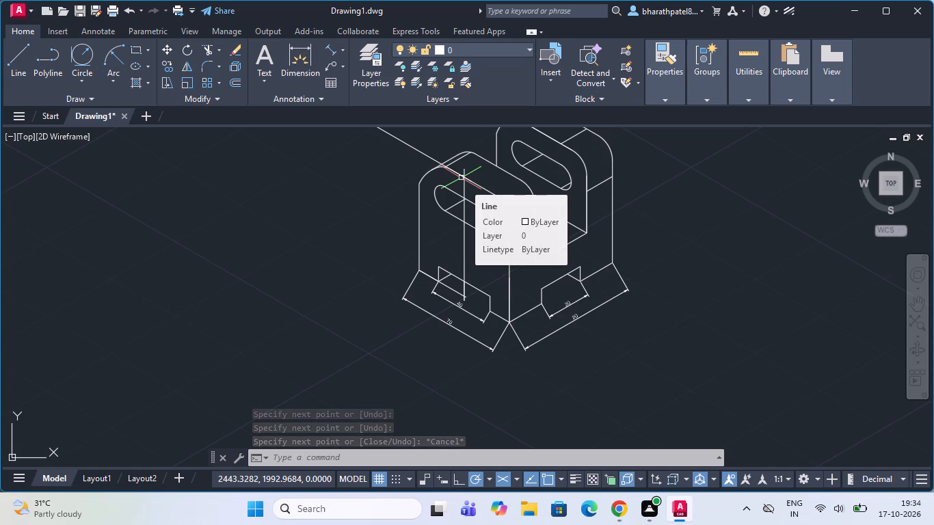
# Add an aligned vertical dimension from the bottom guide line's crossing to the front upright's top edge, placed outside the left-hand face.
pyautogui.click(330, 44)
pyautogui.scroll(3, 472, 297)
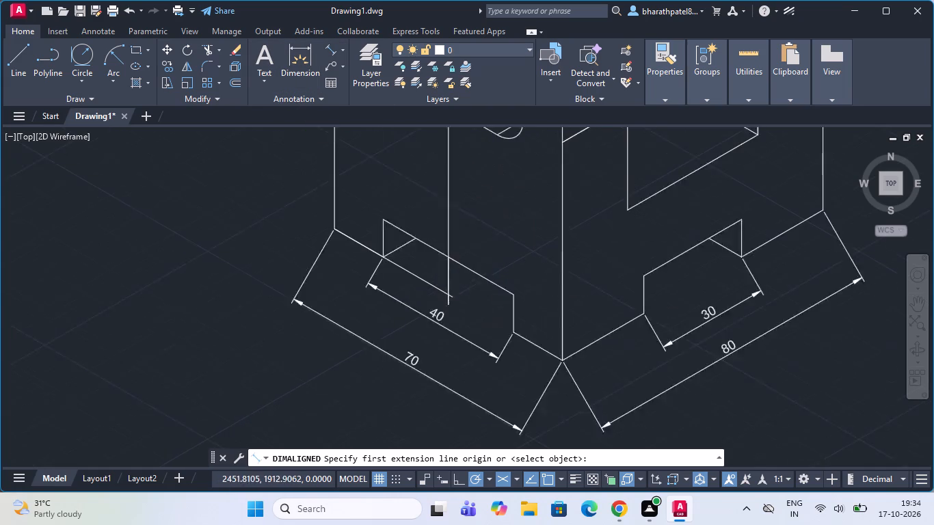
pyautogui.scroll(3, 427, 291)
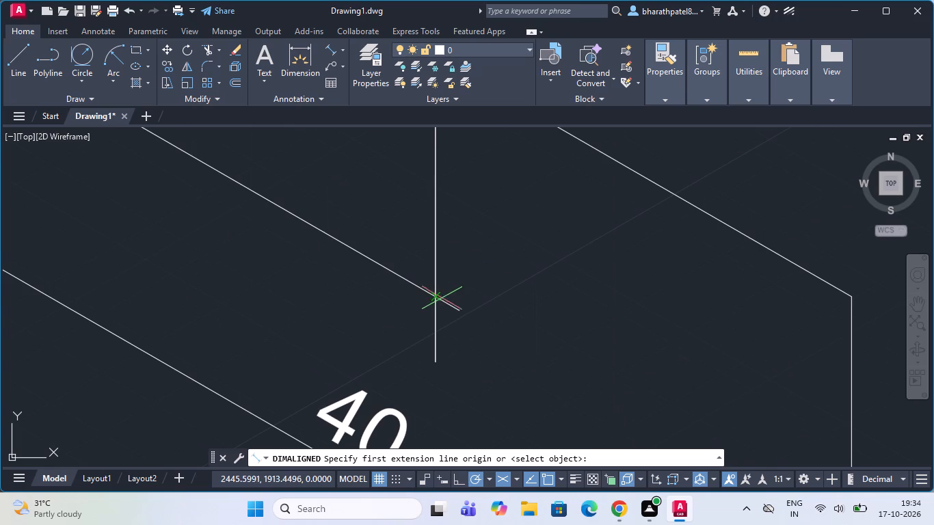
pyautogui.click(436, 299)
pyautogui.scroll(-5, 436, 299)
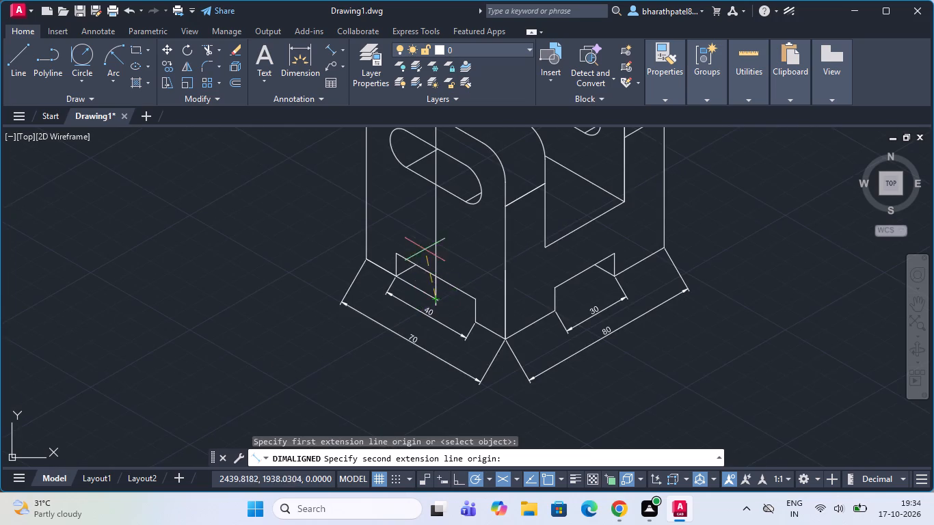
pyautogui.scroll(-2, 423, 240)
pyautogui.scroll(3, 410, 172)
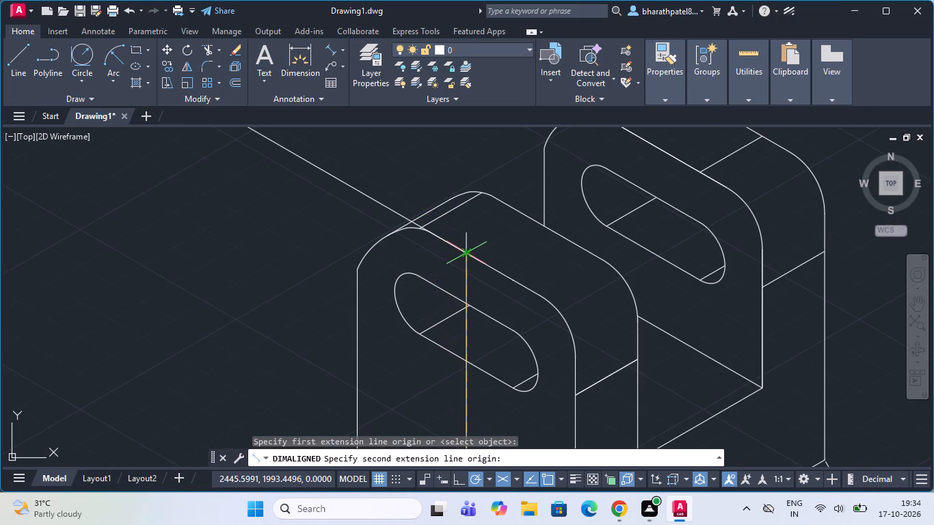
pyautogui.click(470, 252)
pyautogui.scroll(-3, 470, 252)
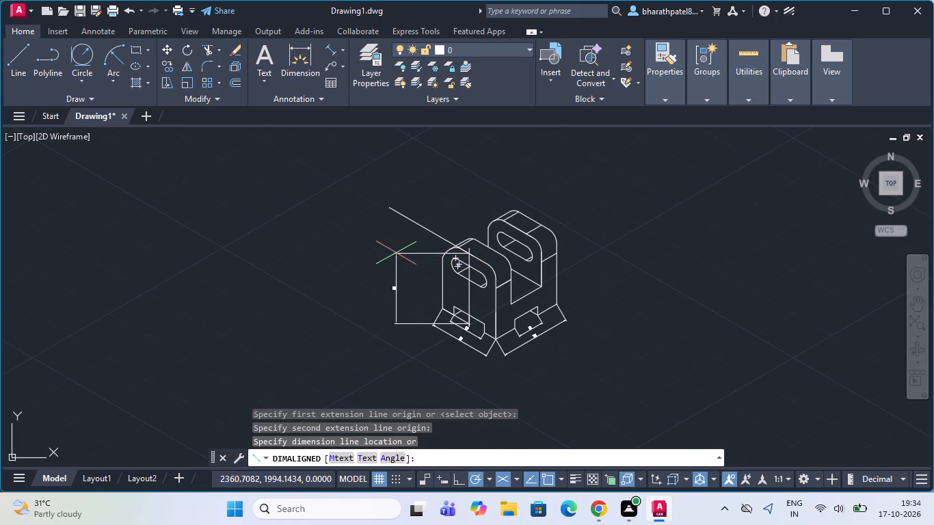
pyautogui.scroll(4, 423, 247)
pyautogui.scroll(-2, 424, 244)
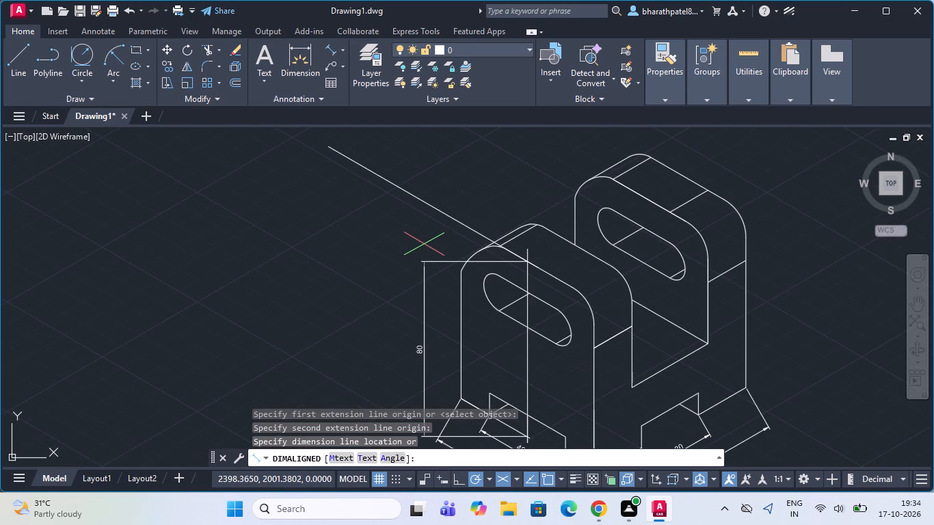
pyautogui.click(418, 244)
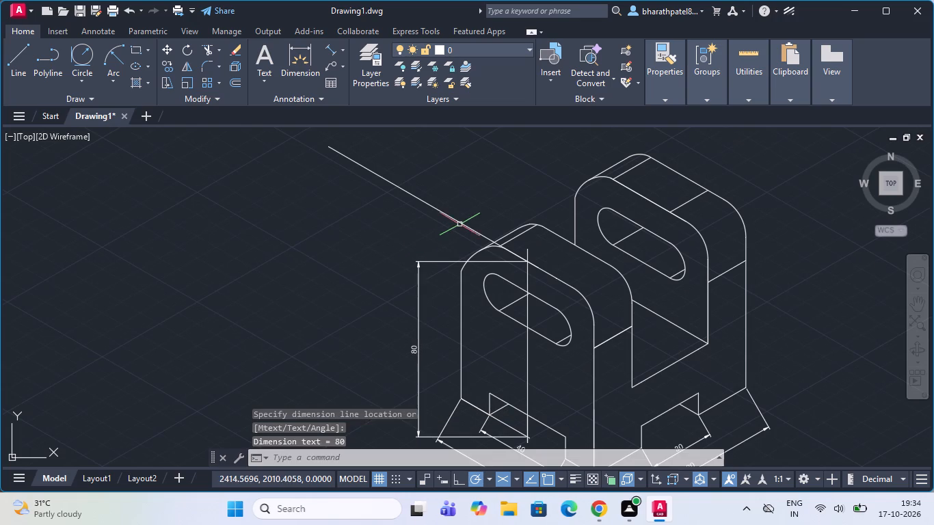
# Delete the 150° guide line, the long vertical guide line and the bottom-edge guide line used for the overall height dimension.
pyautogui.click(459, 223)
pyautogui.click(527, 247)
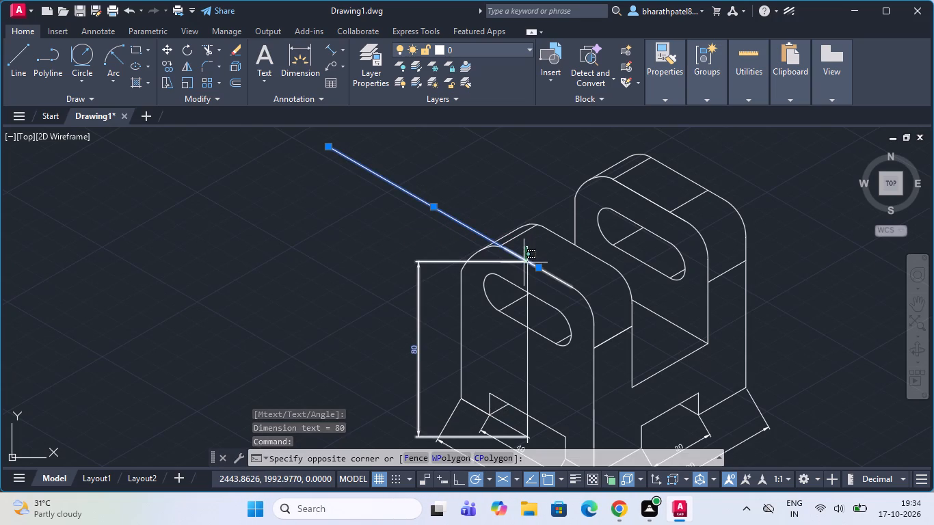
pyautogui.click(524, 245)
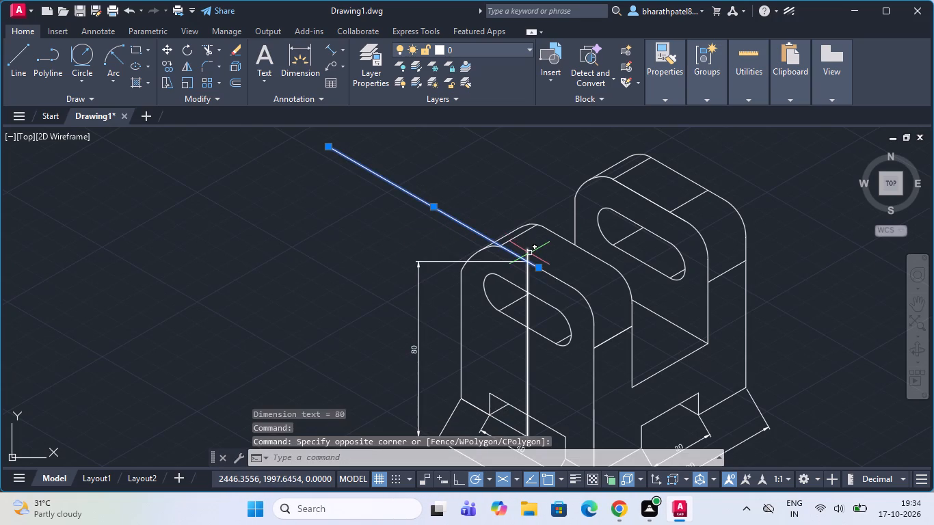
pyautogui.click(527, 254)
pyautogui.scroll(-3, 527, 245)
pyautogui.scroll(2, 530, 286)
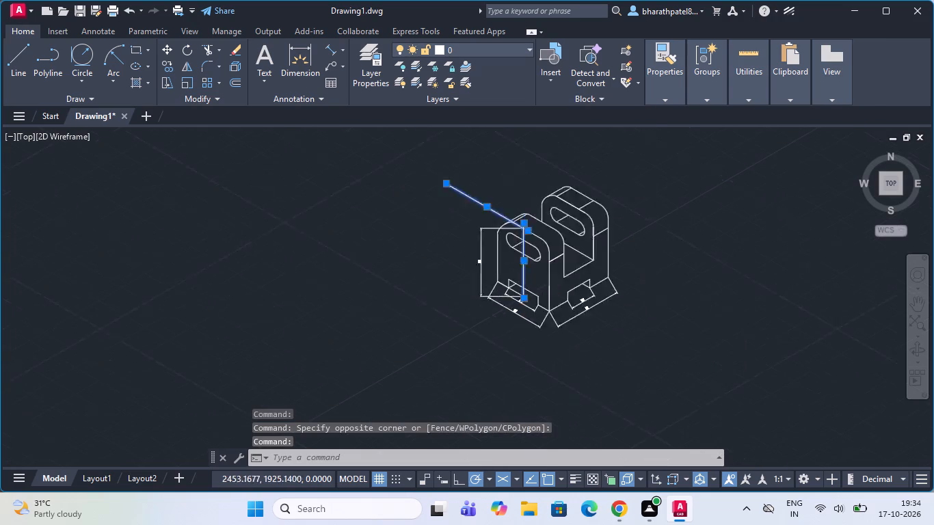
pyautogui.scroll(2, 530, 286)
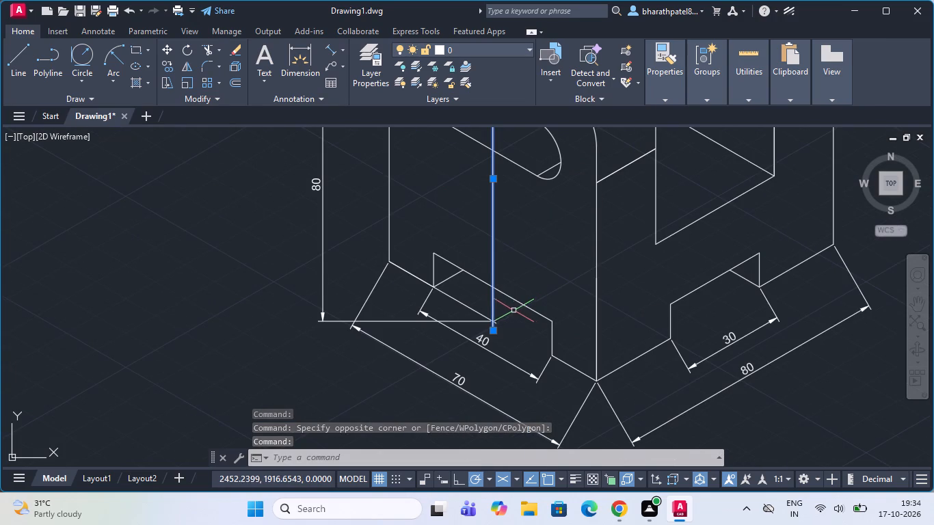
pyautogui.click(470, 308)
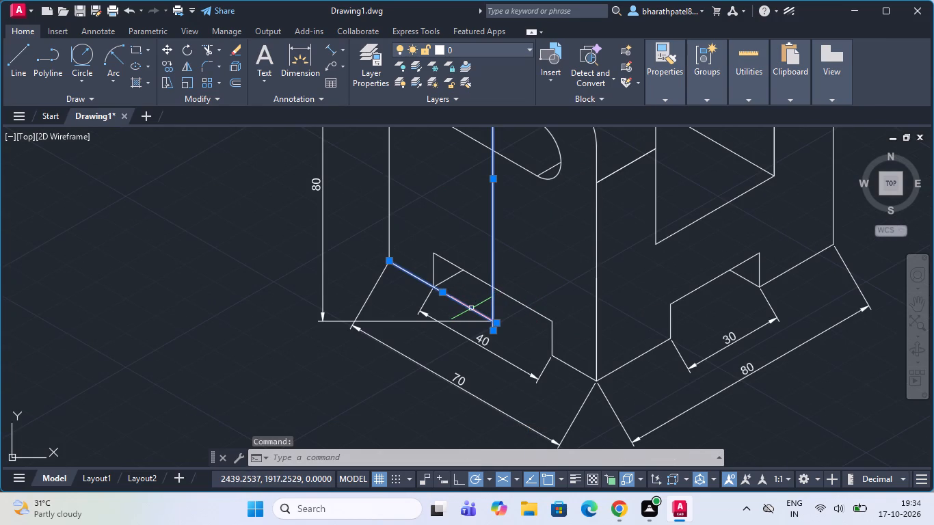
pyautogui.press('Delete')
# Draw a horizontal line about 29 units long from the front slot's upper arc centre out past the upright's outer vertical edge.
pyautogui.scroll(-2, 471, 308)
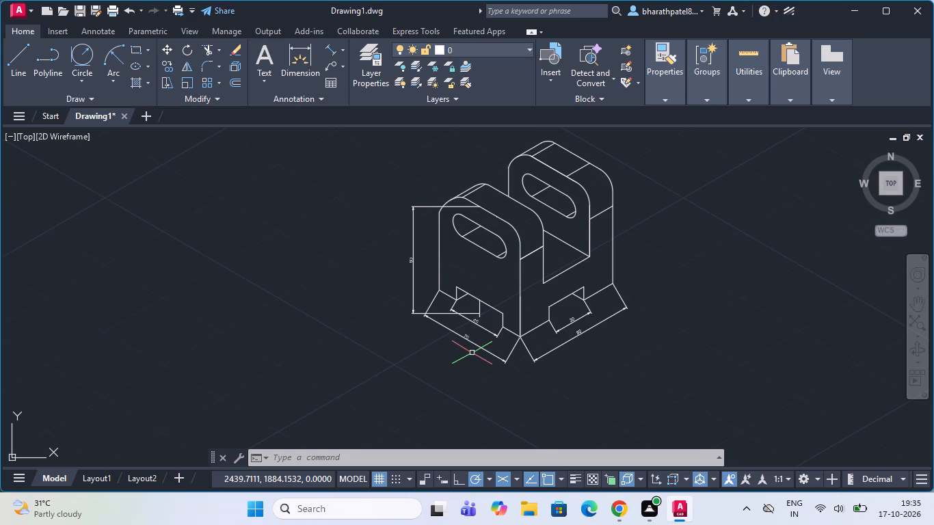
pyautogui.click(17, 46)
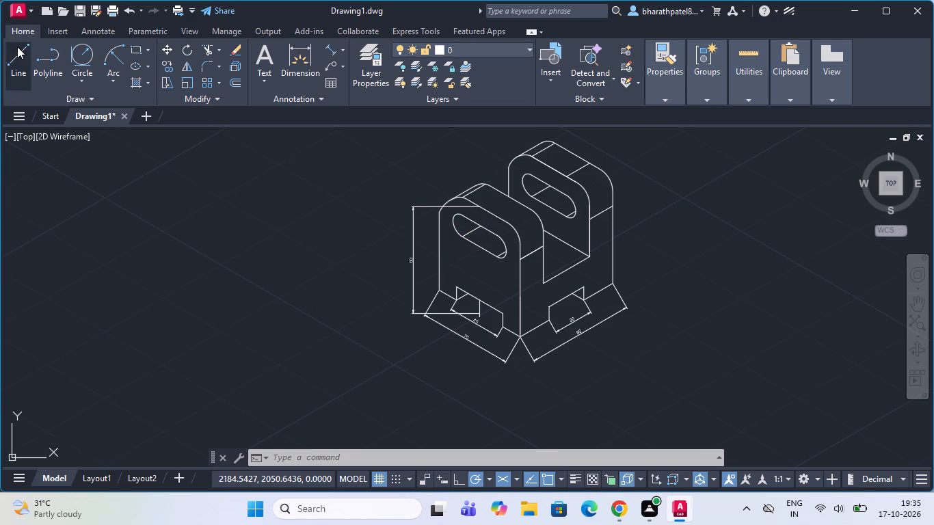
pyautogui.scroll(1, 497, 240)
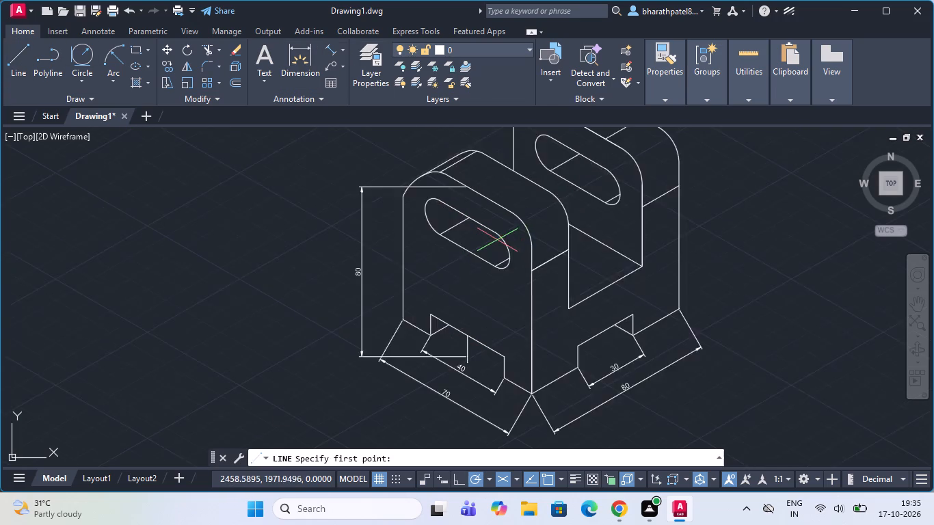
pyautogui.scroll(1, 497, 240)
pyautogui.scroll(-1, 497, 240)
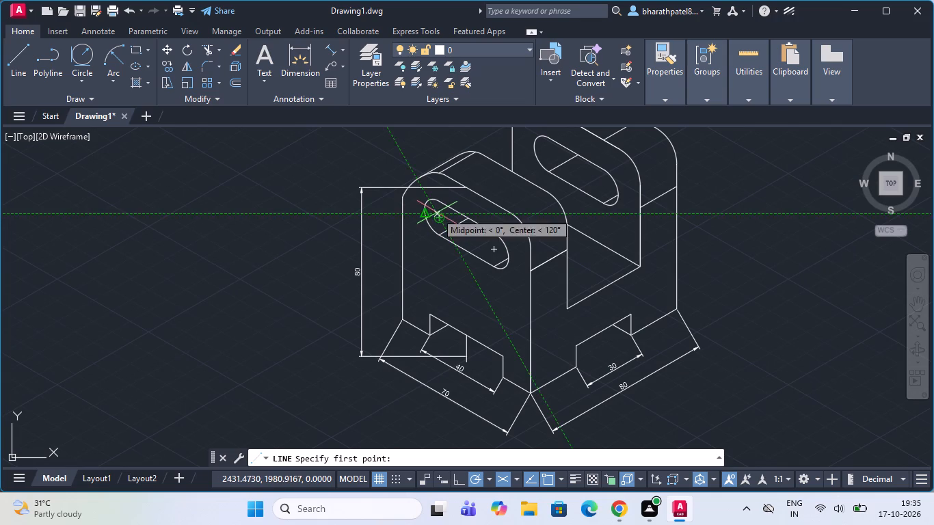
pyautogui.click(438, 217)
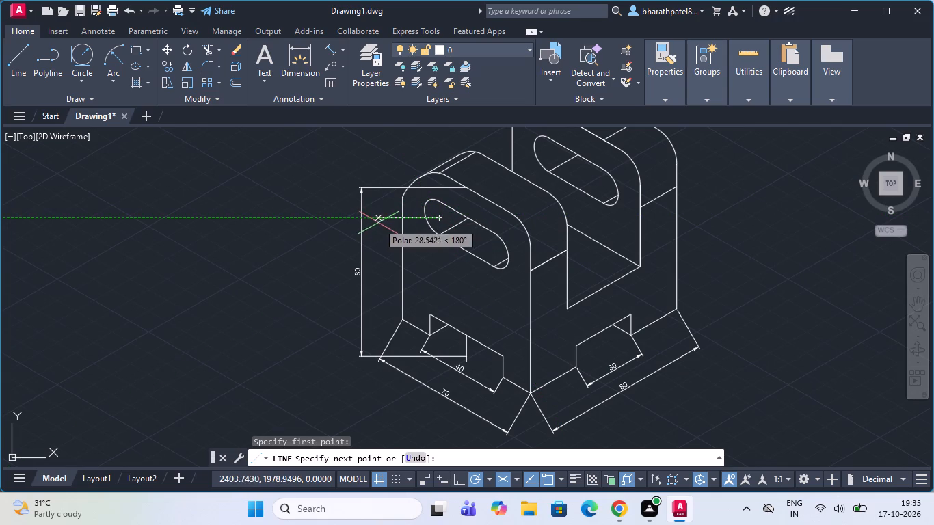
pyautogui.click(377, 221)
pyautogui.press('Escape')
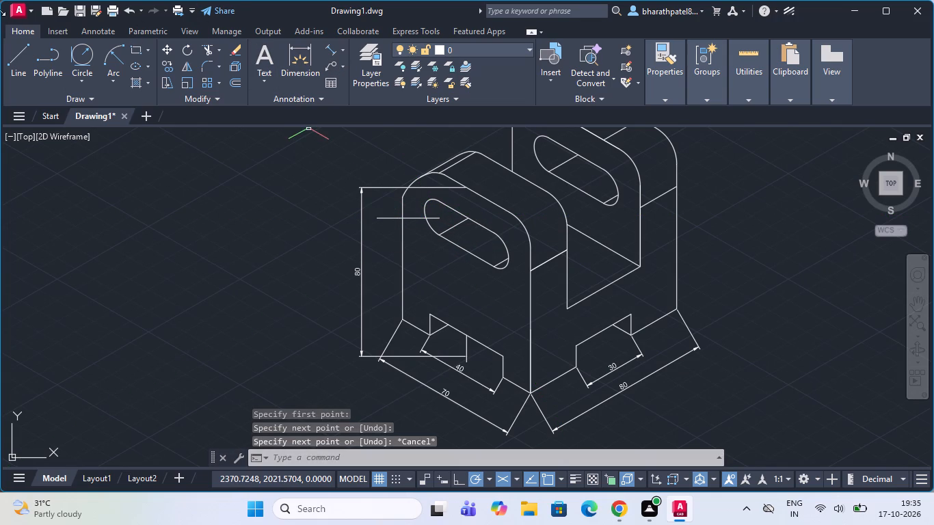
# Draw a vertical guide line about 33 units straight up from the front slot's upper arc centre, past the rounded corner.
pyautogui.click(18, 48)
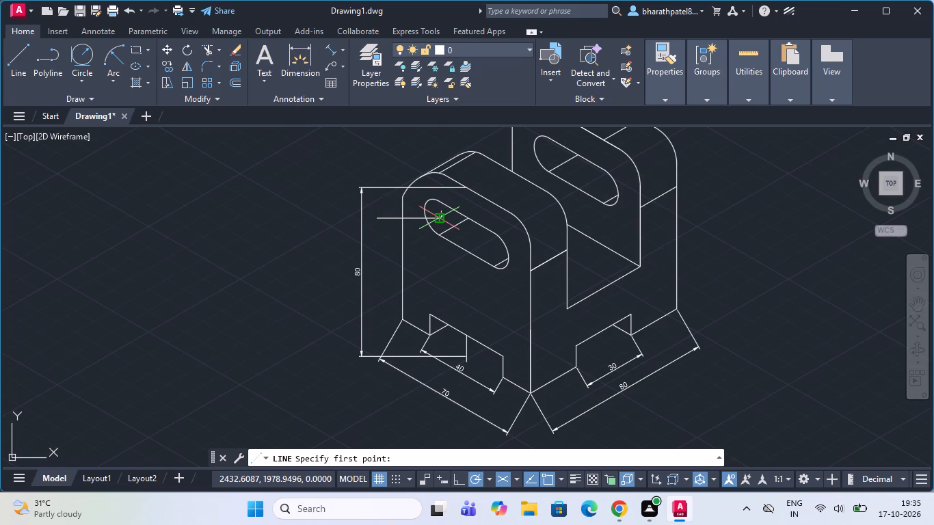
pyautogui.scroll(4, 439, 217)
pyautogui.click(409, 221)
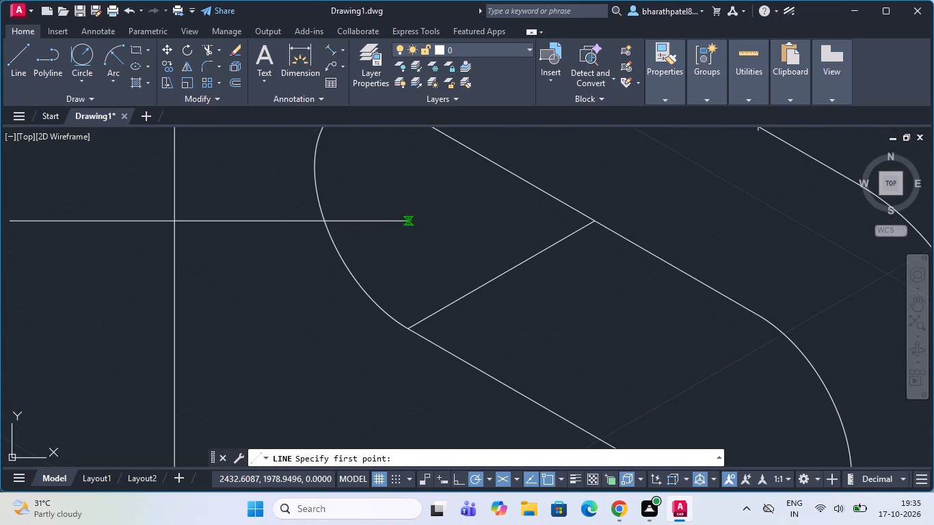
pyautogui.scroll(-2, 410, 221)
pyautogui.scroll(-3, 405, 157)
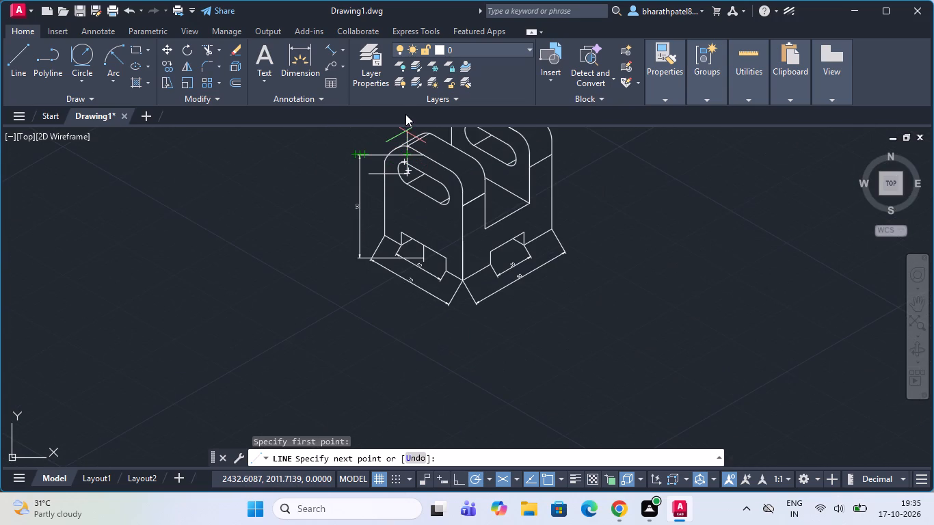
pyautogui.scroll(3, 405, 121)
pyautogui.scroll(-1, 411, 161)
pyautogui.scroll(3, 405, 144)
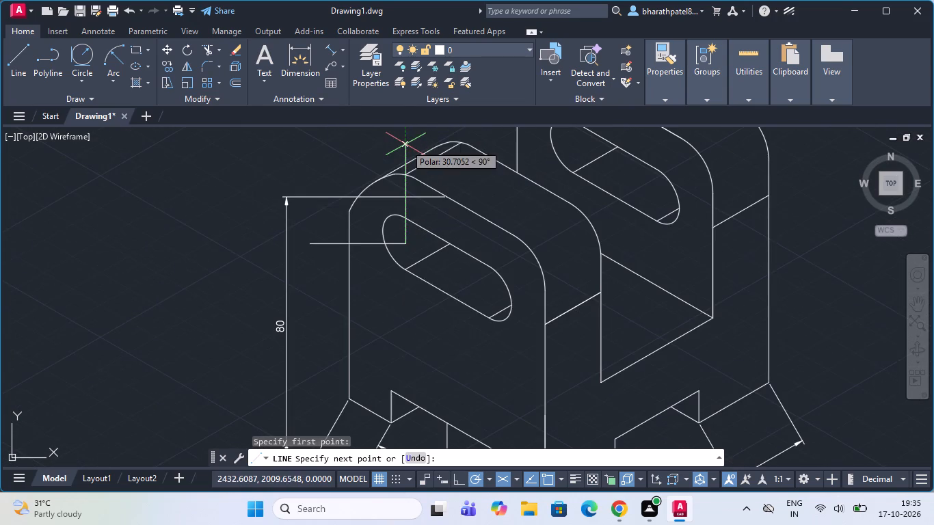
pyautogui.scroll(1, 405, 137)
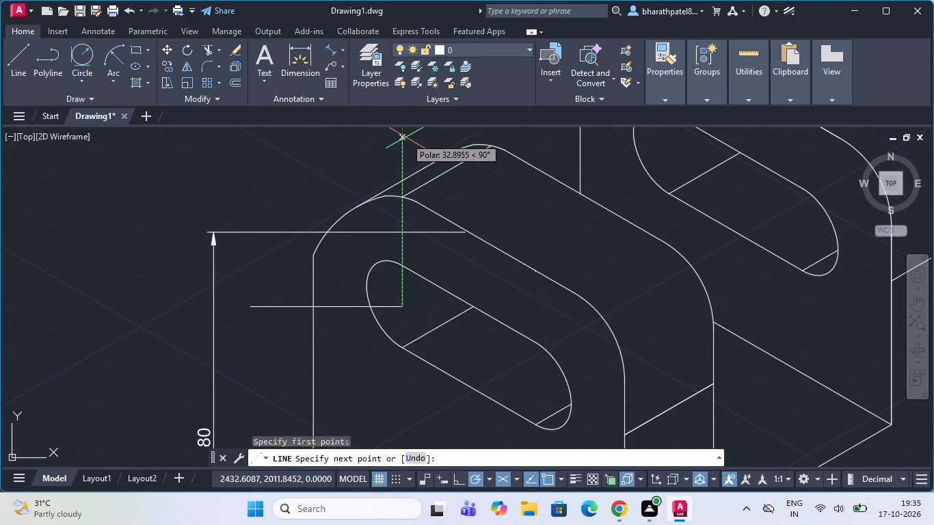
pyautogui.click(405, 137)
pyautogui.press('Escape')
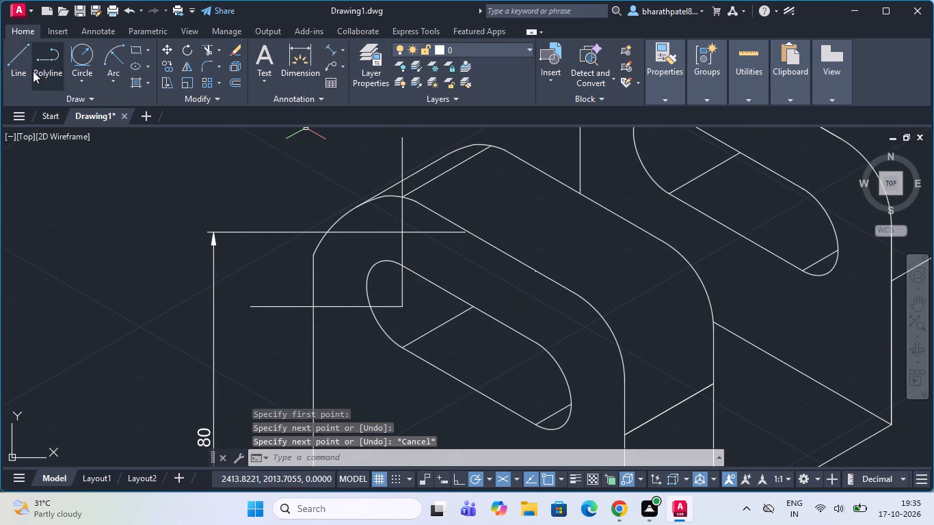
# Draw a guide line about 39 units long at 150° from the height dimension's upper origin on the front upright's top edge.
pyautogui.click(14, 57)
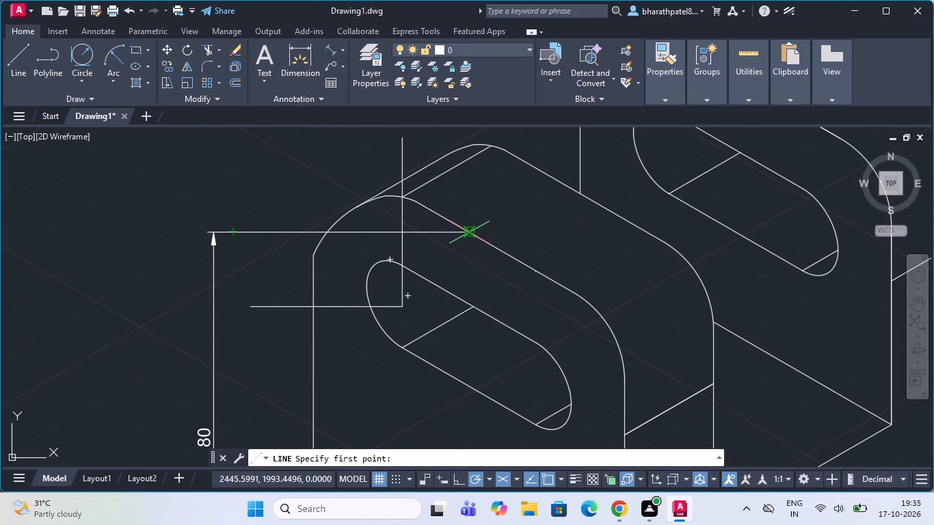
pyautogui.click(472, 229)
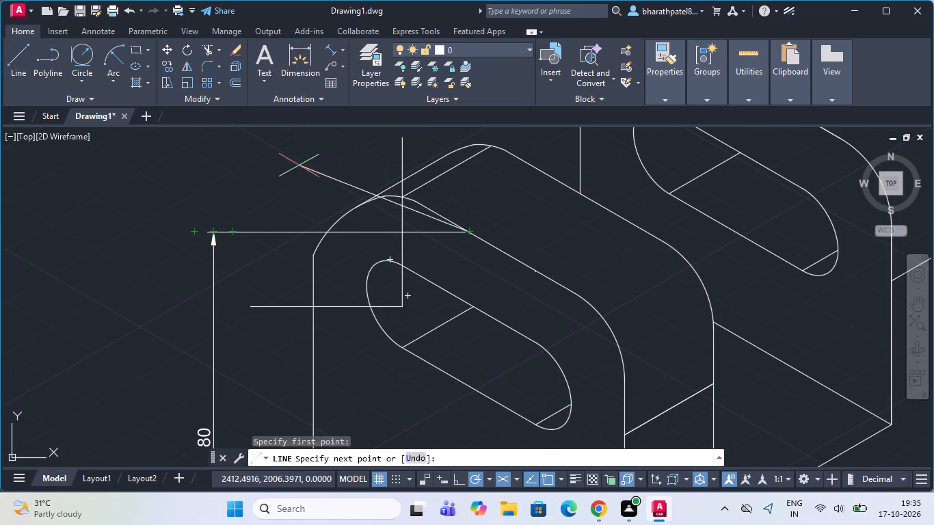
pyautogui.click(295, 129)
pyautogui.press('Escape')
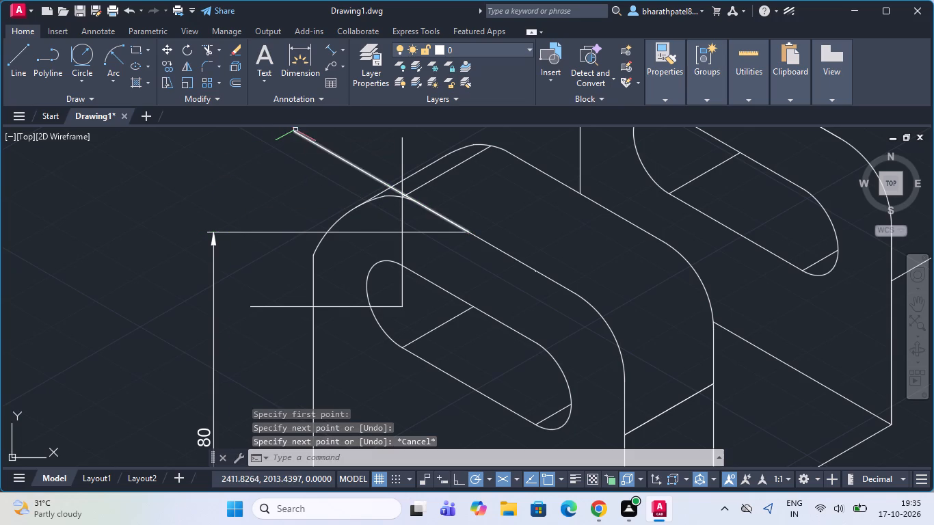
# Add an aligned vertical dimension from the slot's upper arc centre to the guide lines' crossing, placed between the upright and the 80 dimension.
pyautogui.click(333, 48)
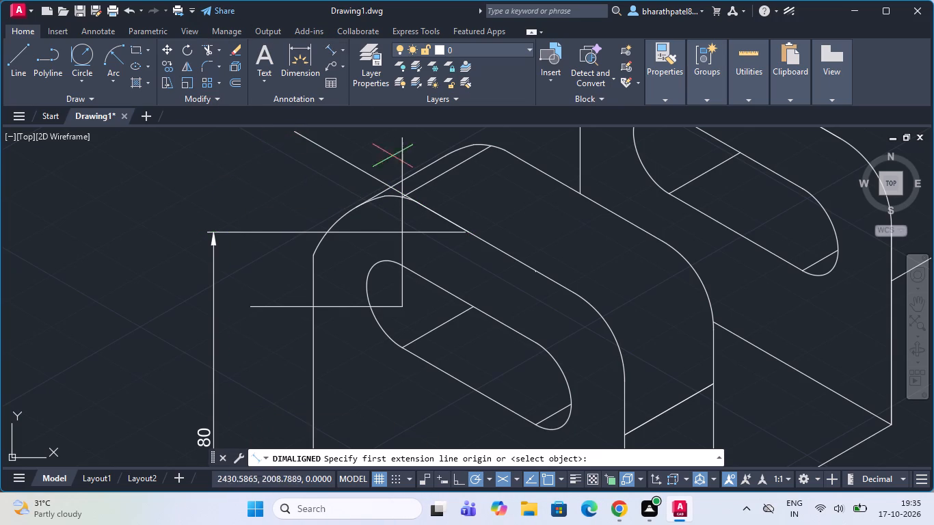
pyautogui.click(406, 308)
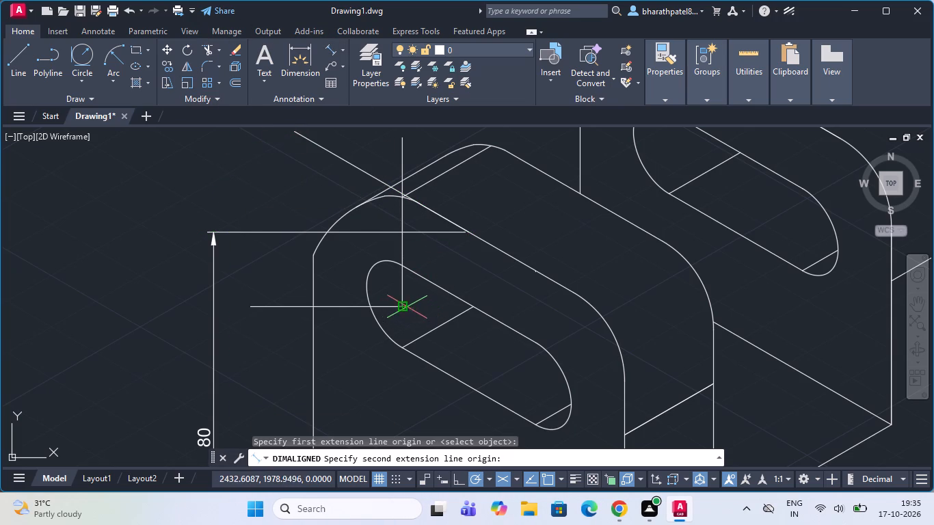
pyautogui.scroll(3, 390, 174)
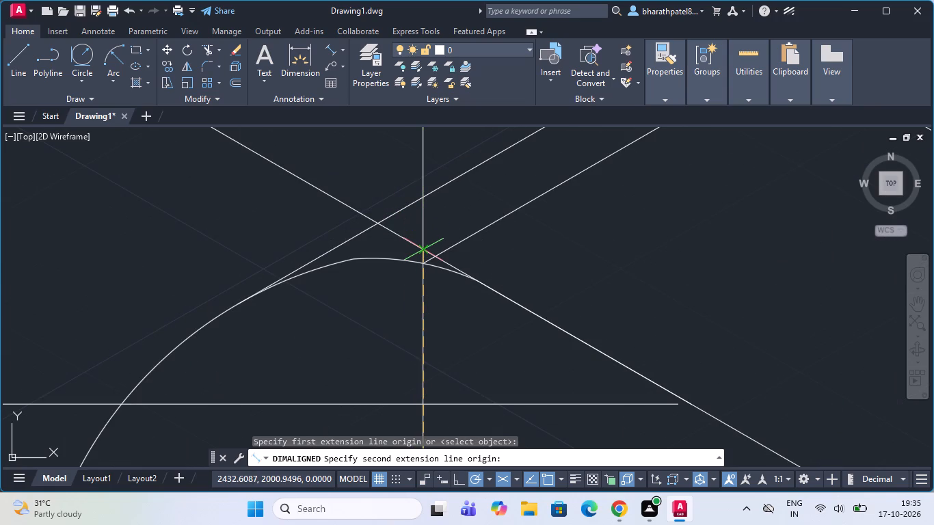
pyautogui.click(423, 252)
pyautogui.scroll(-4, 422, 252)
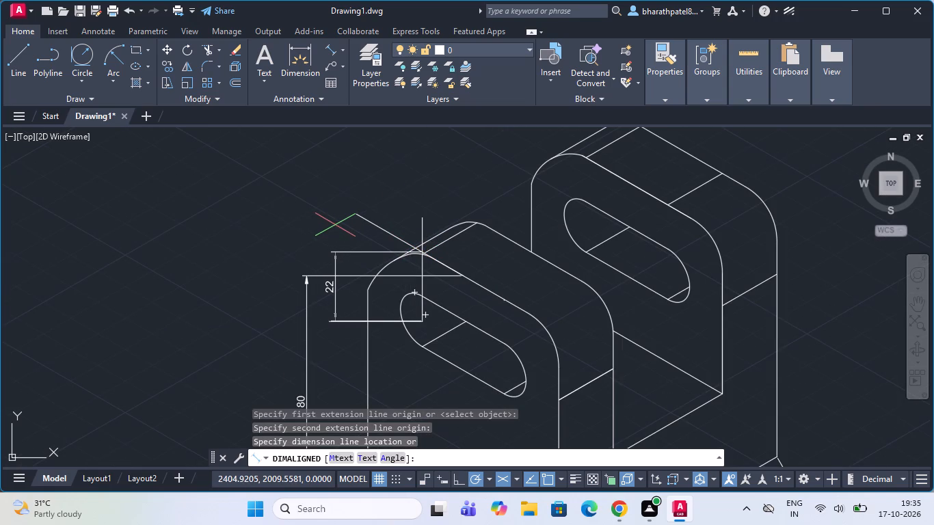
pyautogui.click(336, 224)
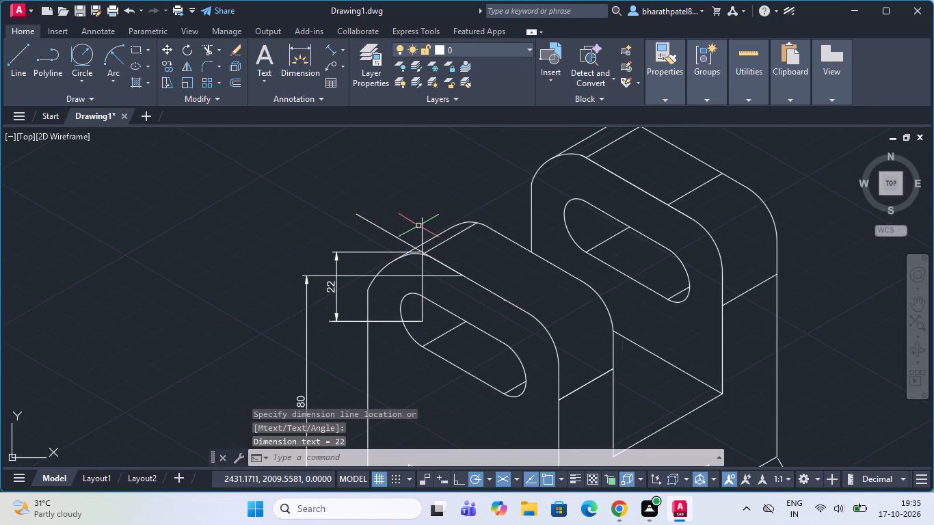
# Delete the vertical guide line above the slot centre and the 150° guide line.
pyautogui.click(421, 227)
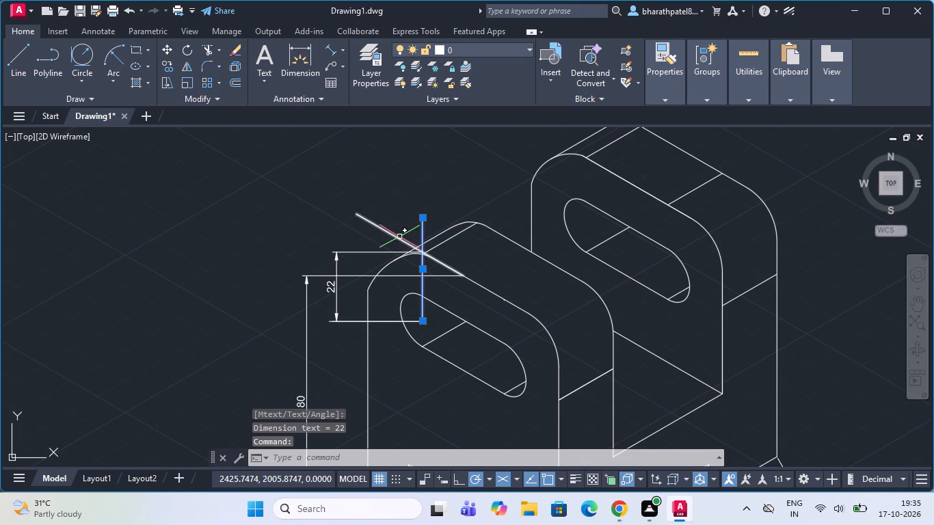
pyautogui.click(399, 237)
pyautogui.press('Delete')
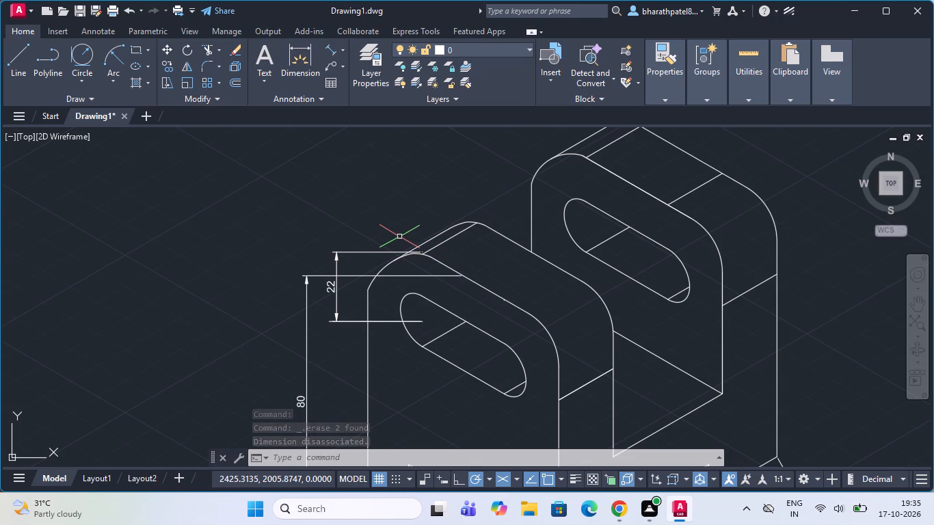
# Add an aligned dimension between the centres of the front slot's two rounded ends, placed just below the slot.
pyautogui.scroll(-3, 407, 242)
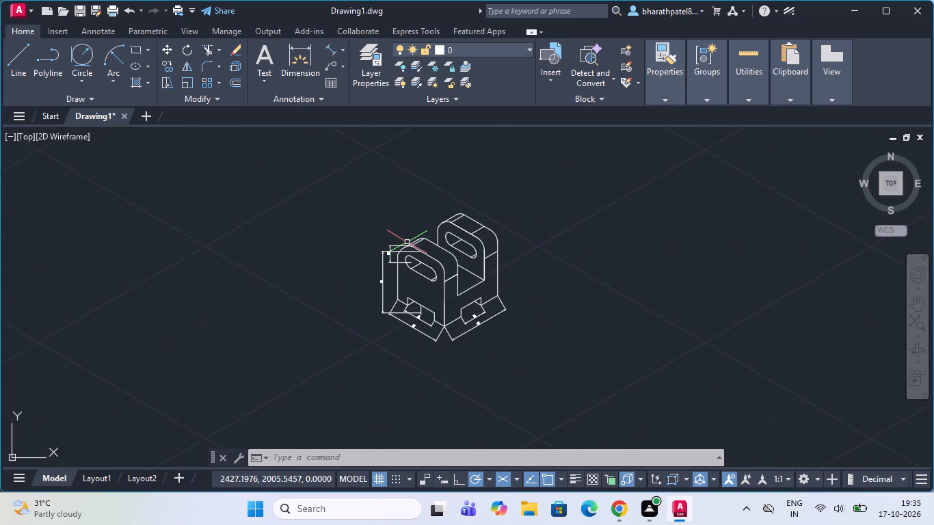
pyautogui.scroll(2, 433, 303)
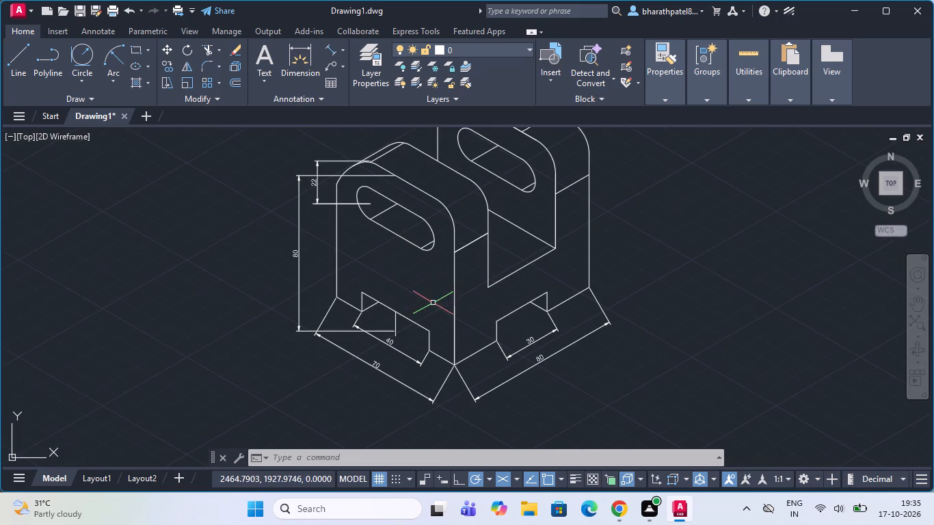
pyautogui.click(329, 49)
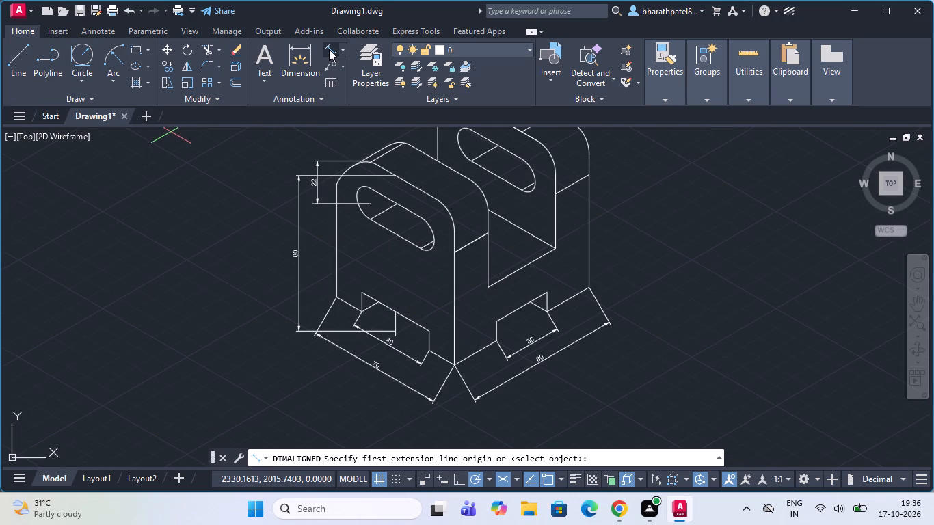
pyautogui.scroll(4, 365, 204)
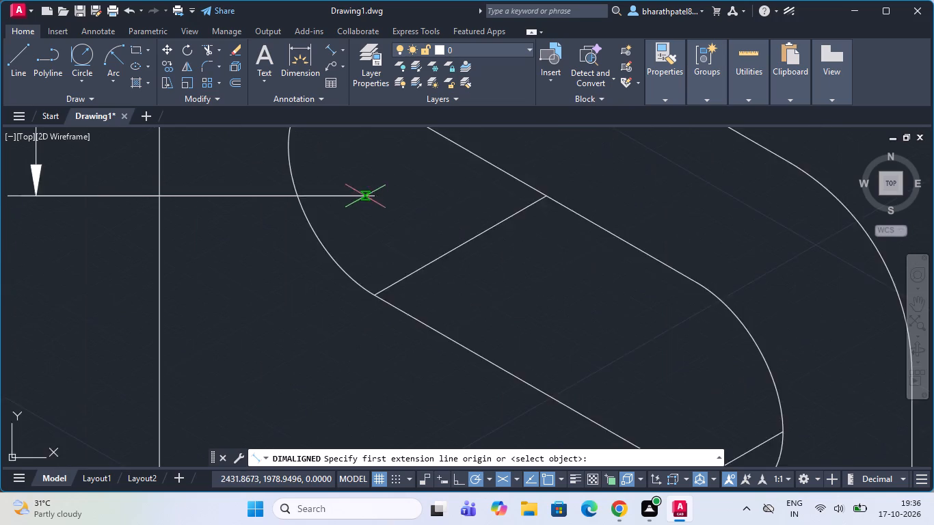
pyautogui.scroll(-2, 365, 196)
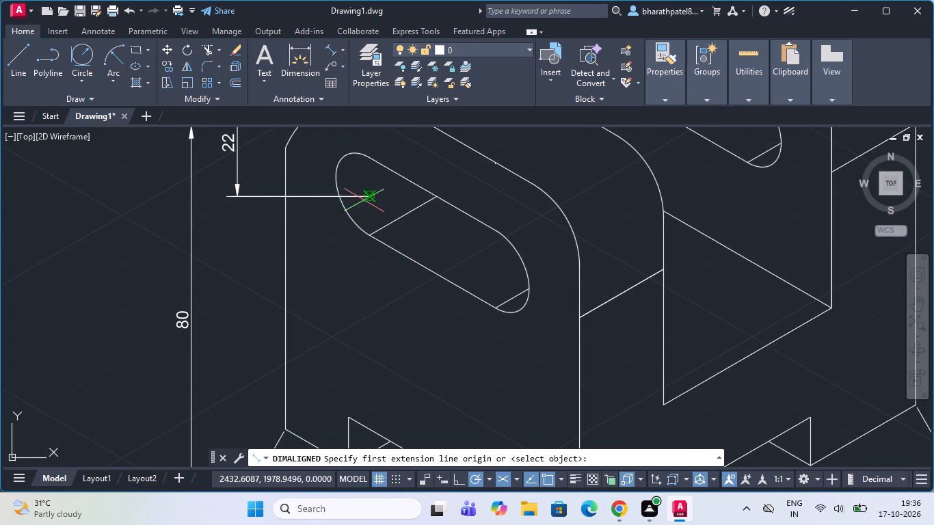
pyautogui.click(366, 196)
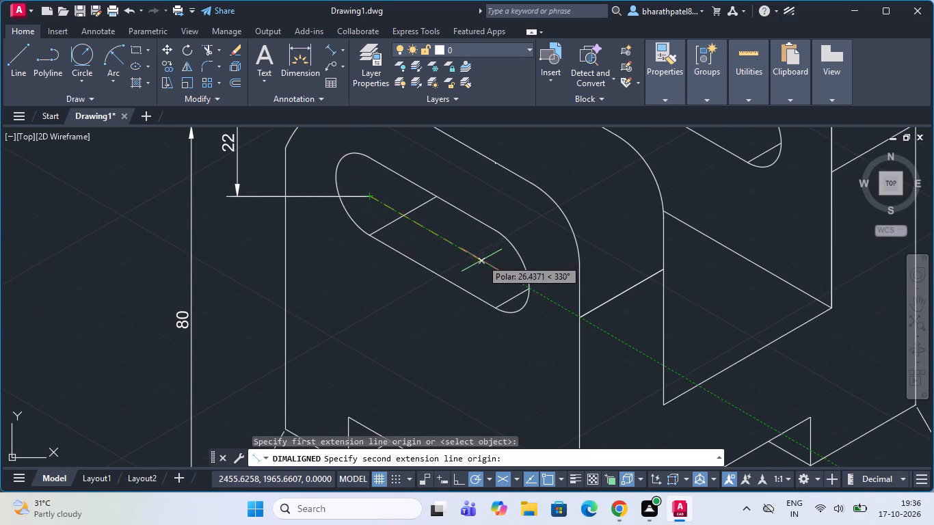
pyautogui.scroll(-3, 478, 272)
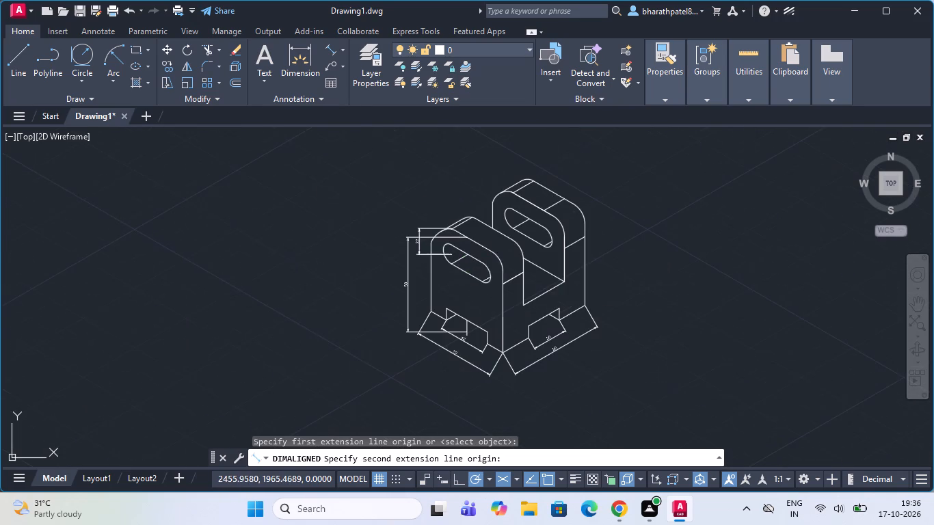
pyautogui.click(484, 271)
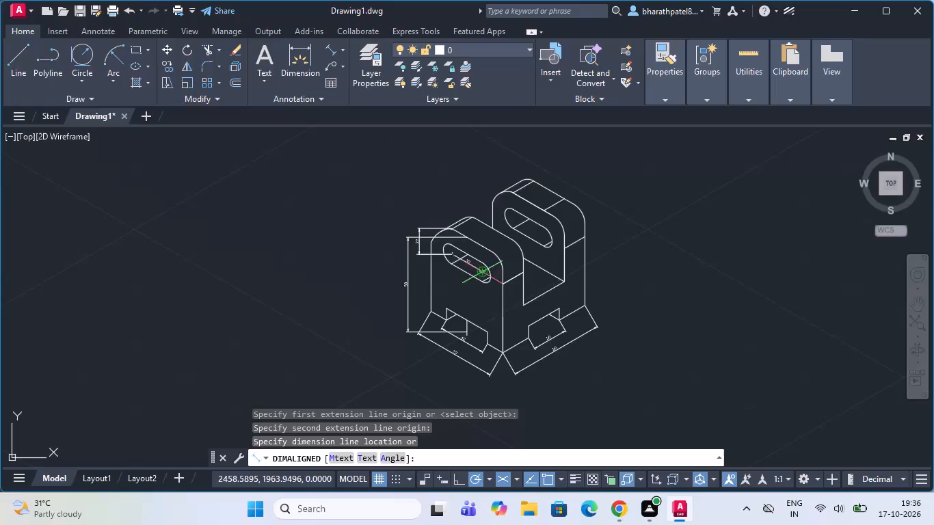
pyautogui.scroll(3, 481, 295)
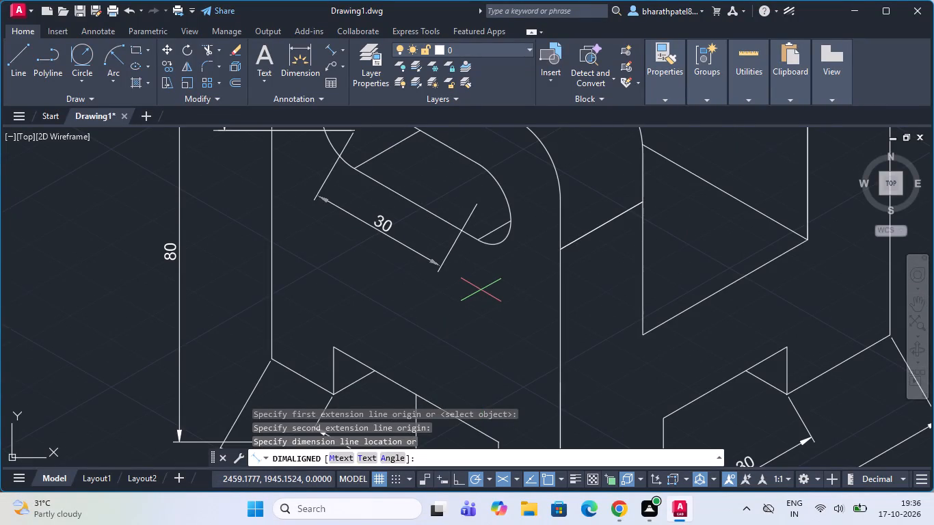
pyautogui.click(481, 290)
pyautogui.scroll(-2, 481, 293)
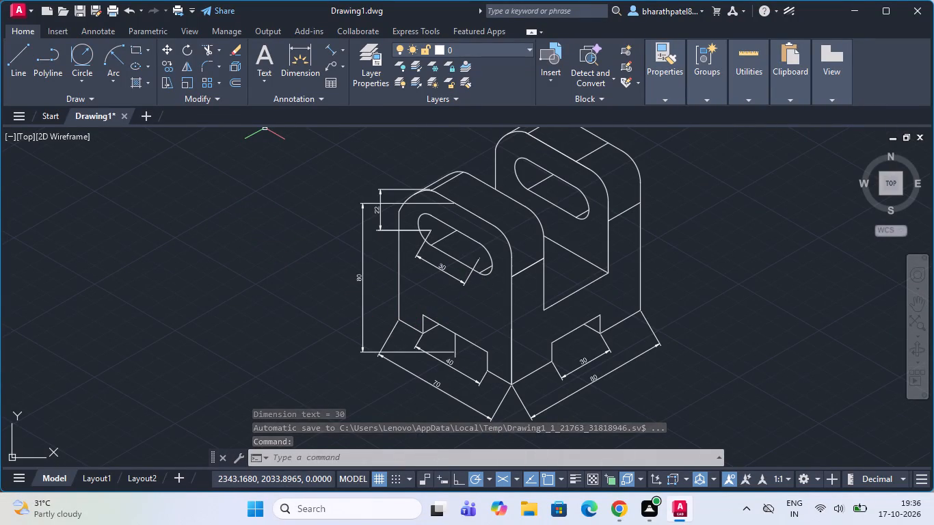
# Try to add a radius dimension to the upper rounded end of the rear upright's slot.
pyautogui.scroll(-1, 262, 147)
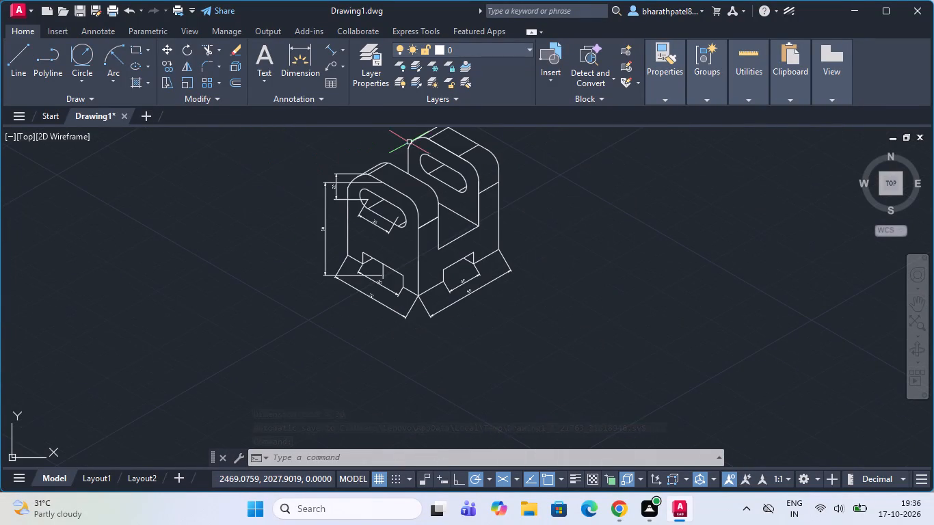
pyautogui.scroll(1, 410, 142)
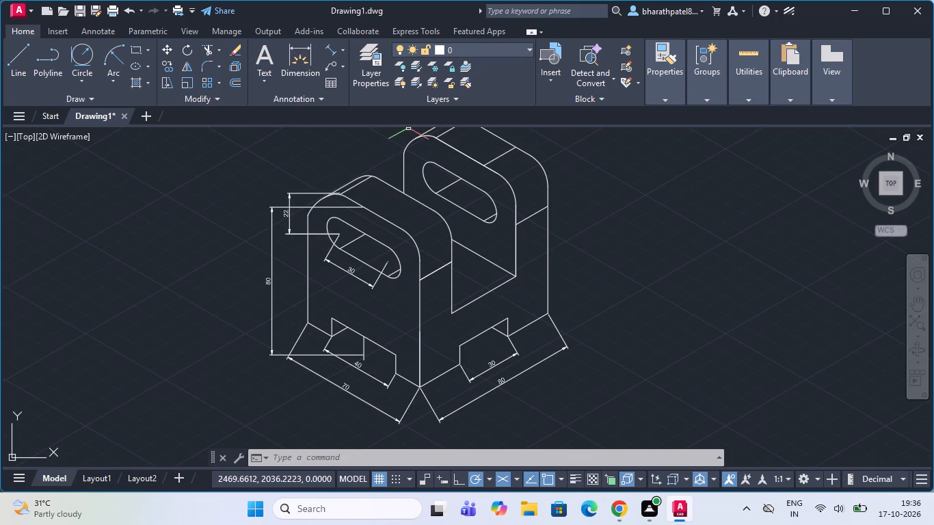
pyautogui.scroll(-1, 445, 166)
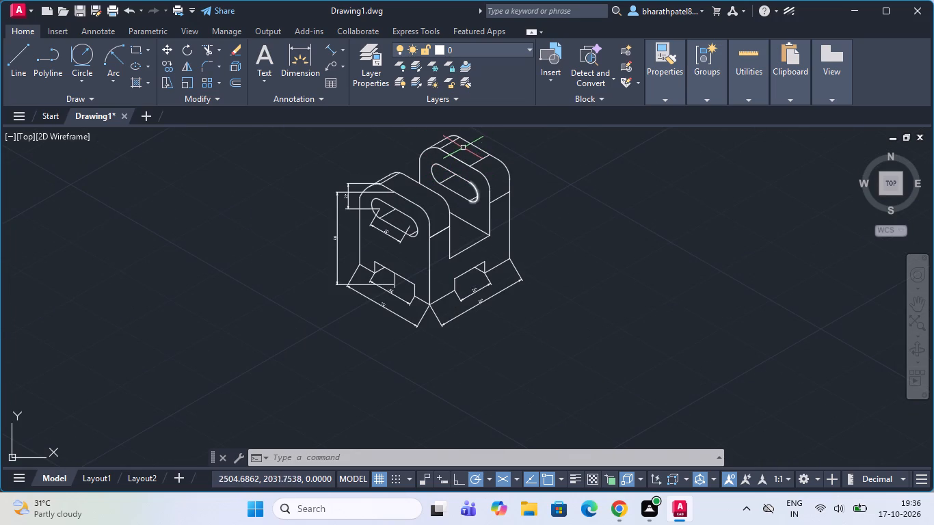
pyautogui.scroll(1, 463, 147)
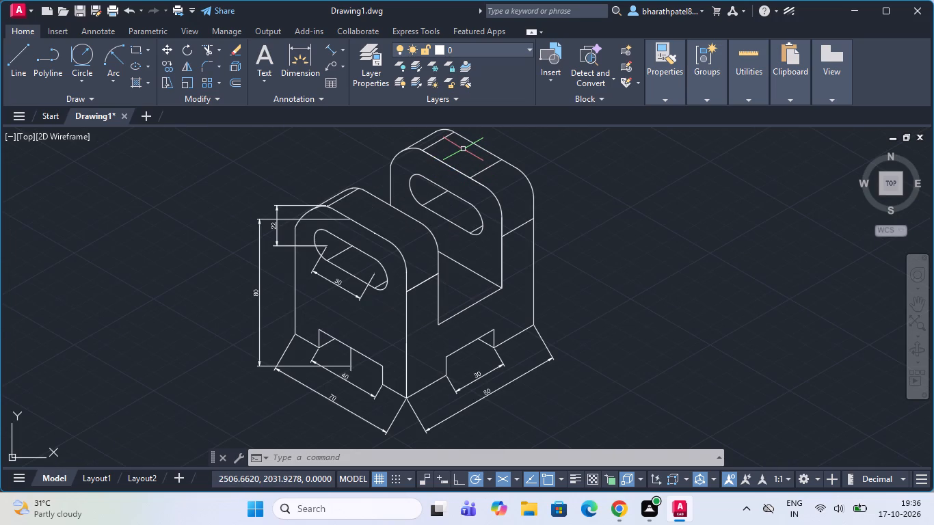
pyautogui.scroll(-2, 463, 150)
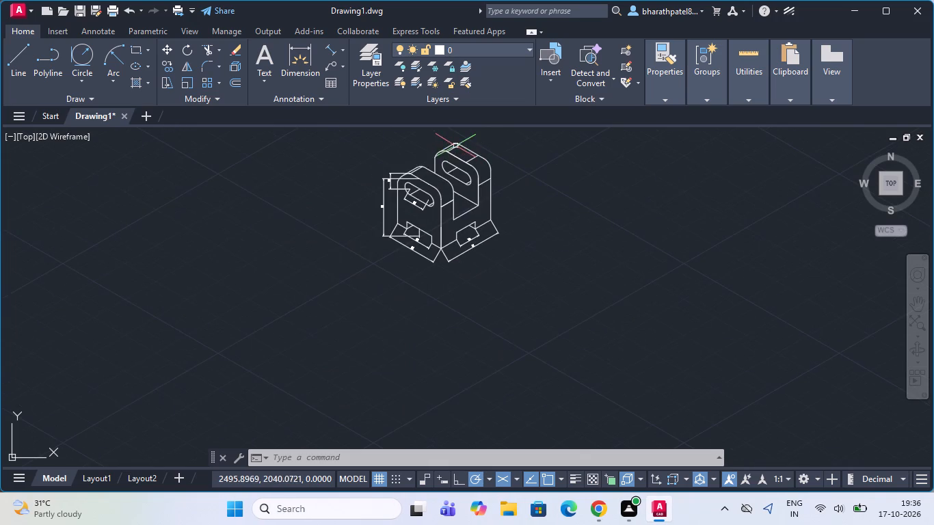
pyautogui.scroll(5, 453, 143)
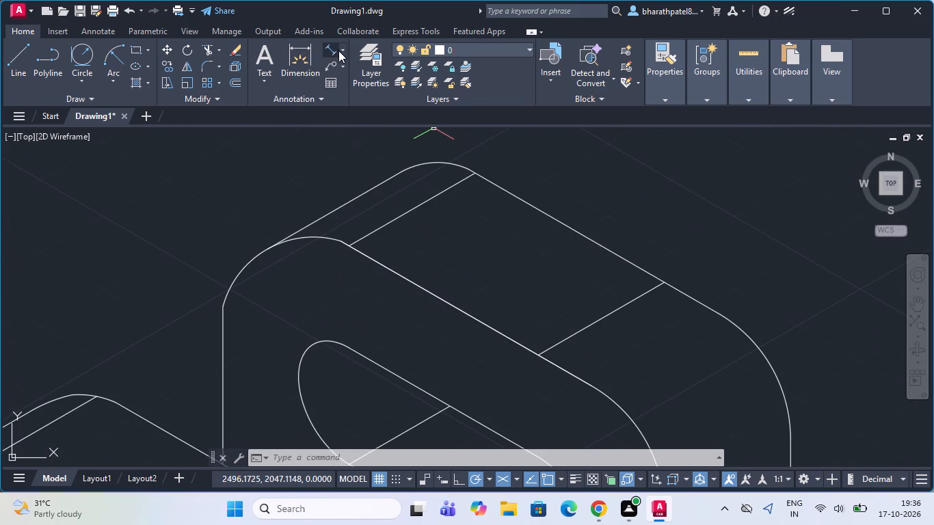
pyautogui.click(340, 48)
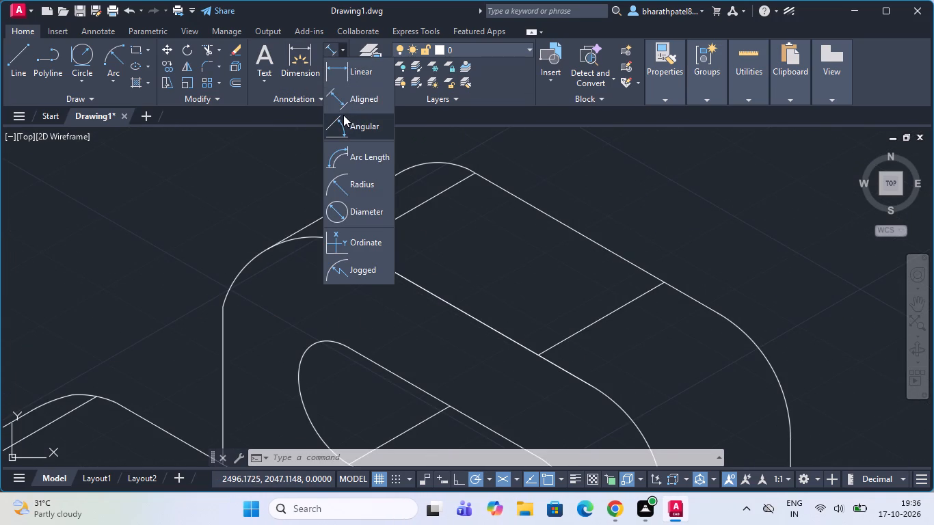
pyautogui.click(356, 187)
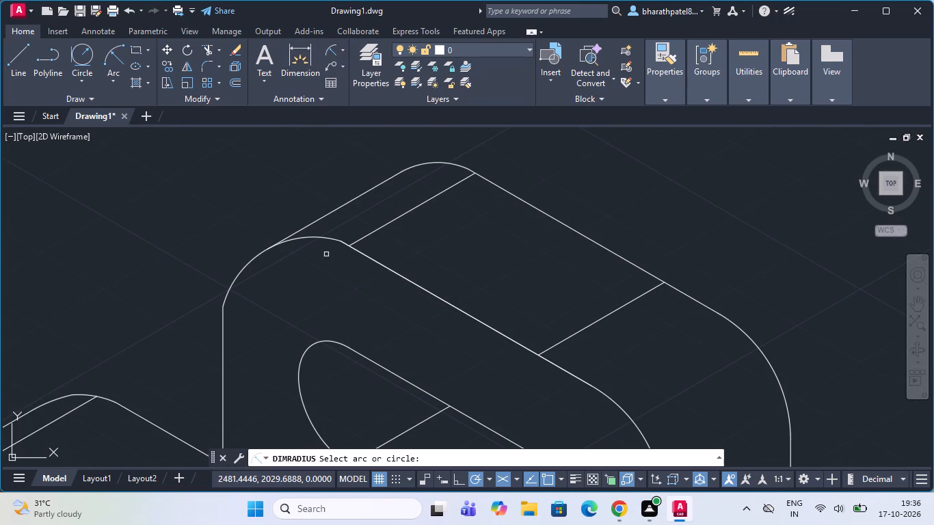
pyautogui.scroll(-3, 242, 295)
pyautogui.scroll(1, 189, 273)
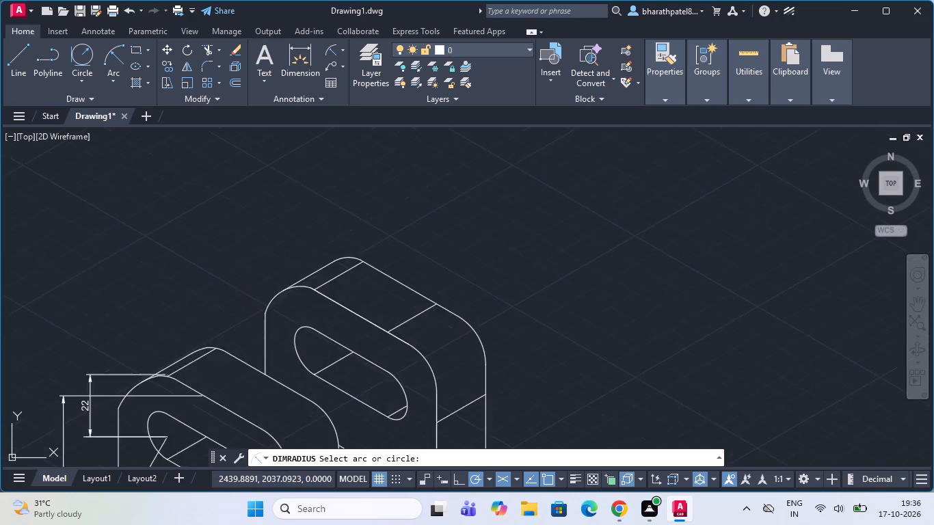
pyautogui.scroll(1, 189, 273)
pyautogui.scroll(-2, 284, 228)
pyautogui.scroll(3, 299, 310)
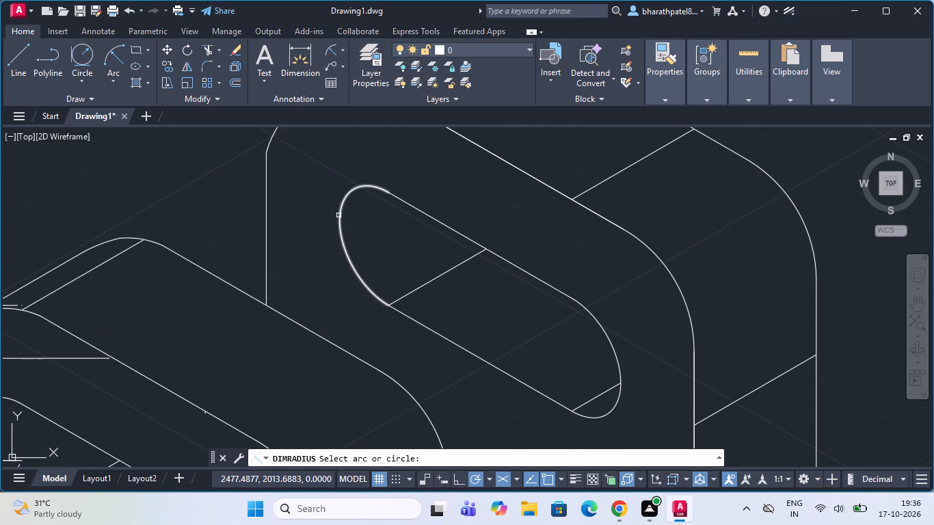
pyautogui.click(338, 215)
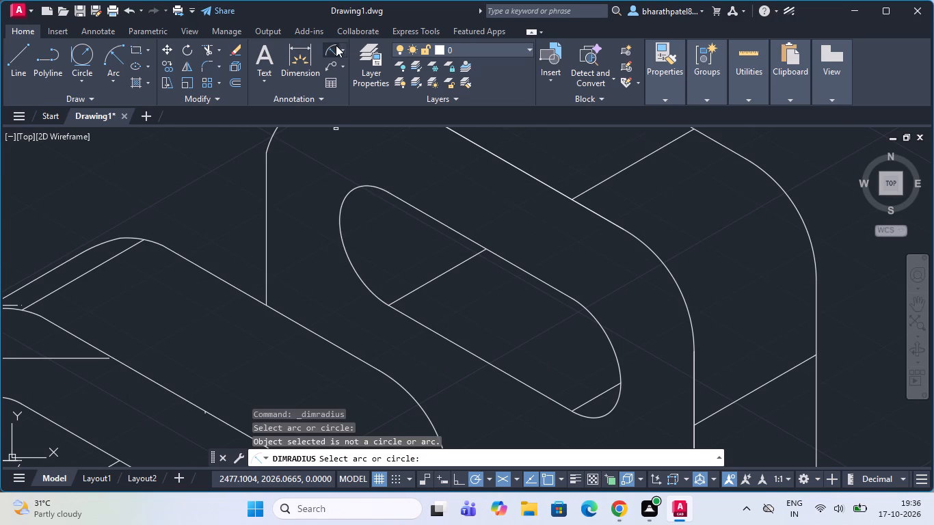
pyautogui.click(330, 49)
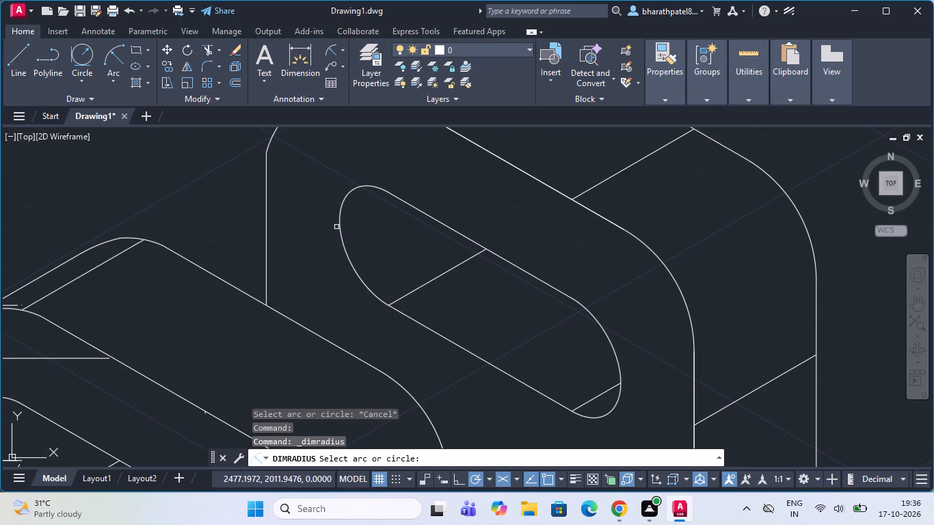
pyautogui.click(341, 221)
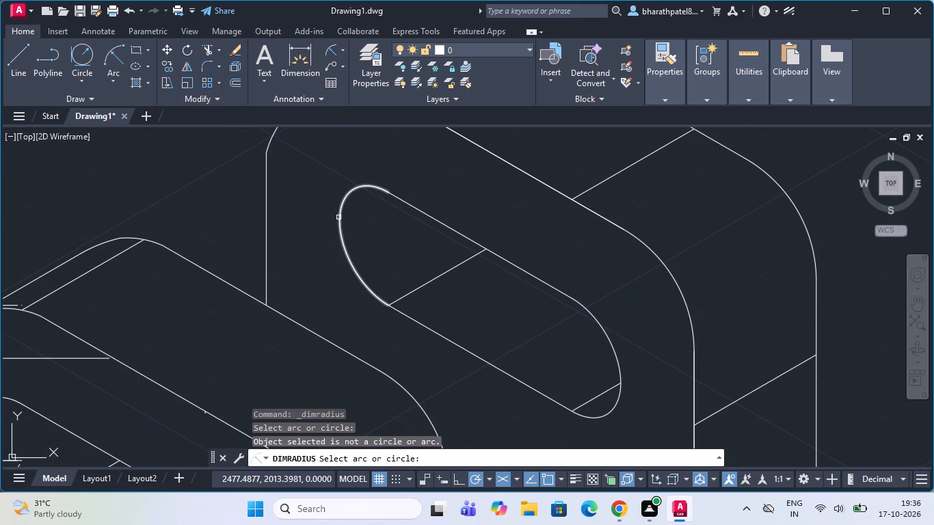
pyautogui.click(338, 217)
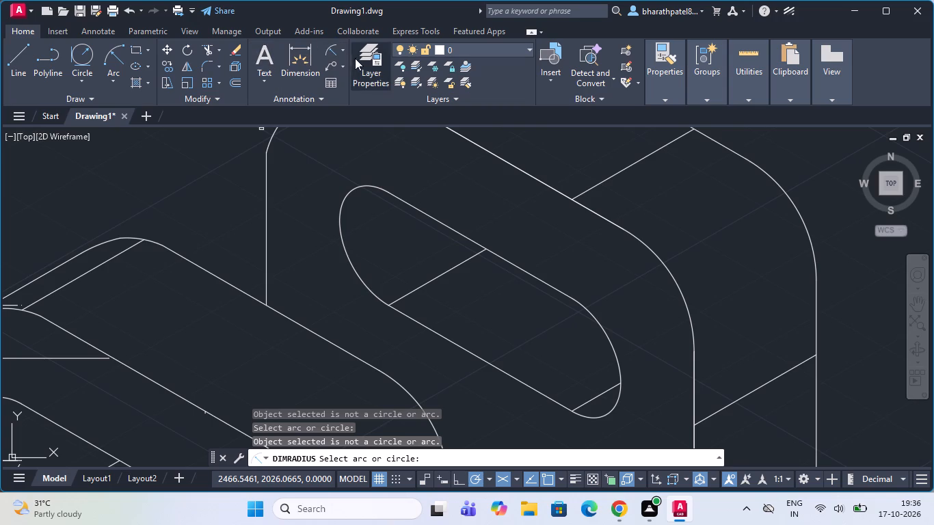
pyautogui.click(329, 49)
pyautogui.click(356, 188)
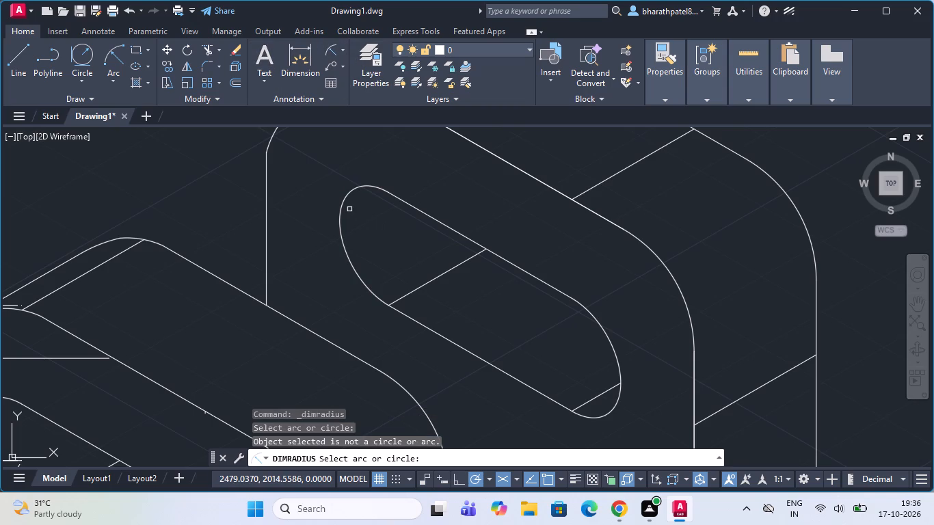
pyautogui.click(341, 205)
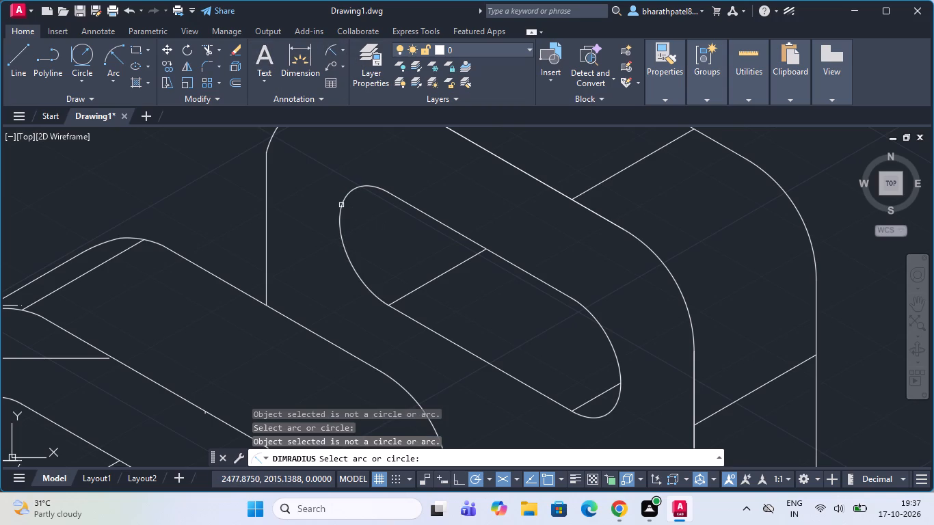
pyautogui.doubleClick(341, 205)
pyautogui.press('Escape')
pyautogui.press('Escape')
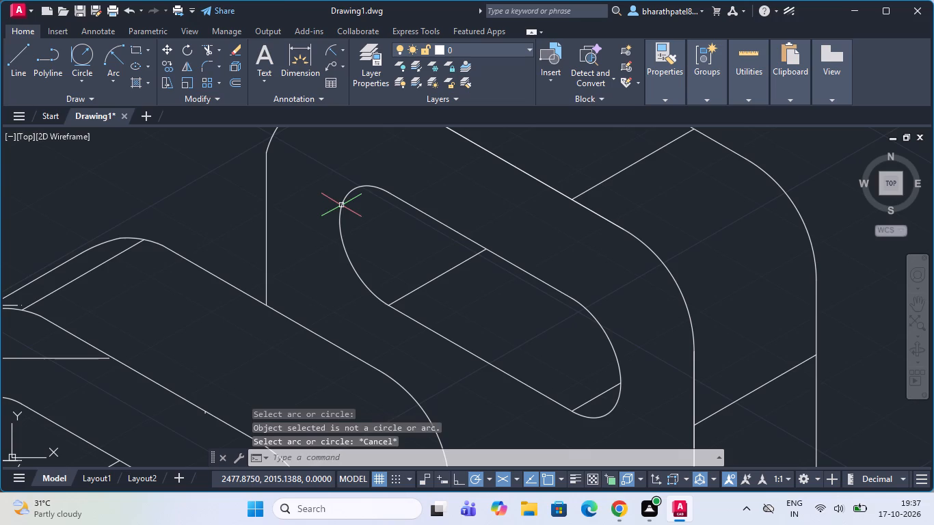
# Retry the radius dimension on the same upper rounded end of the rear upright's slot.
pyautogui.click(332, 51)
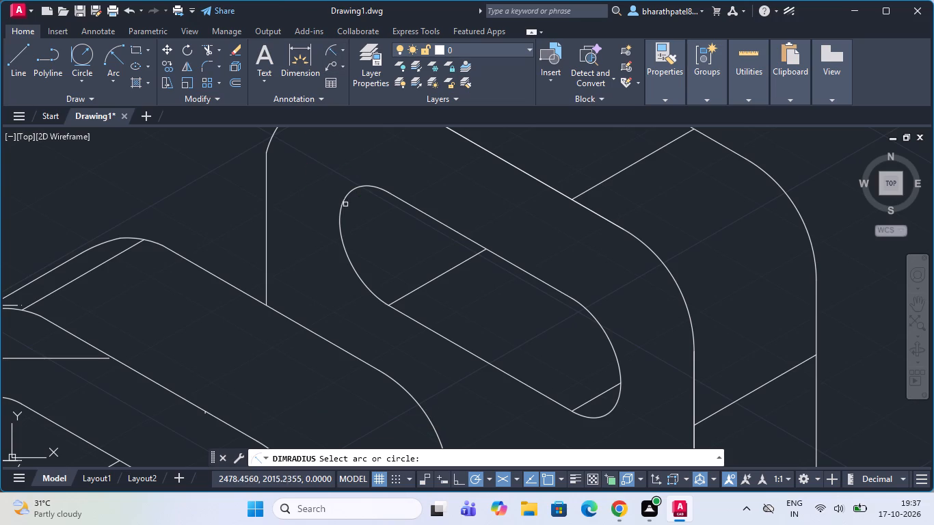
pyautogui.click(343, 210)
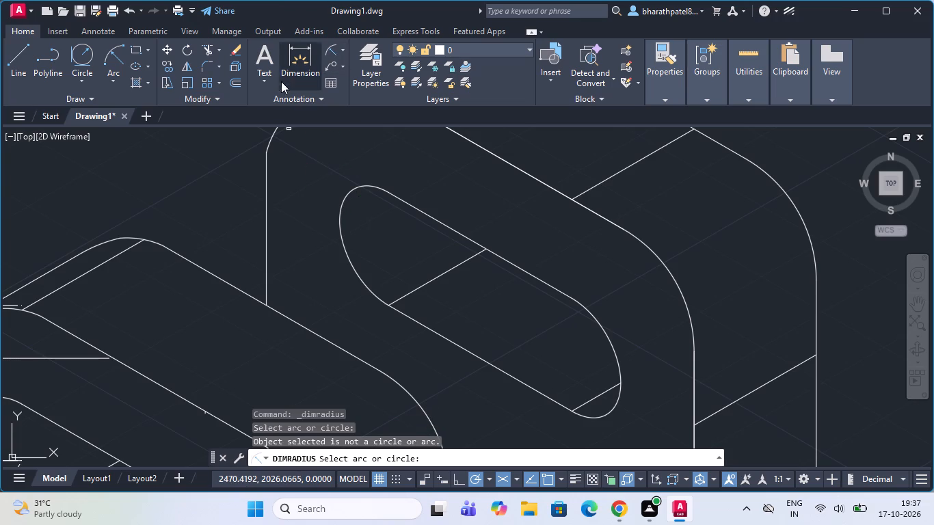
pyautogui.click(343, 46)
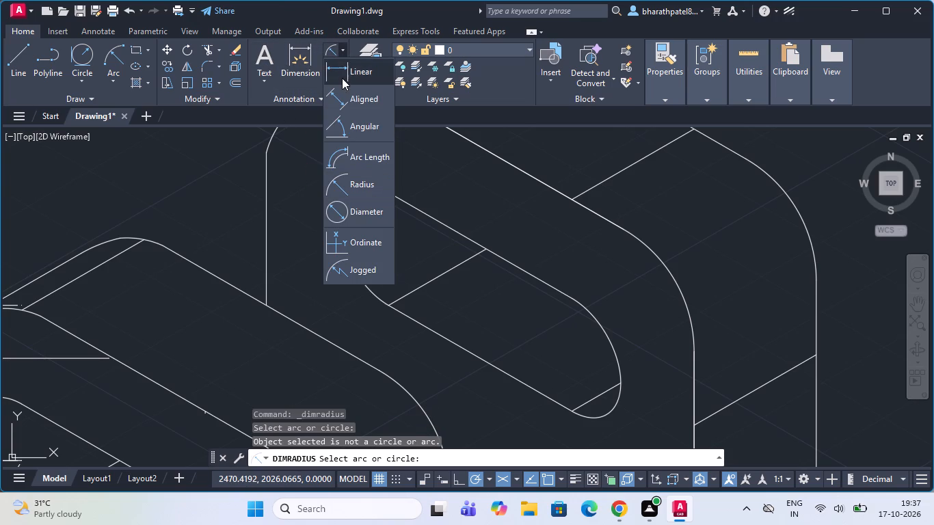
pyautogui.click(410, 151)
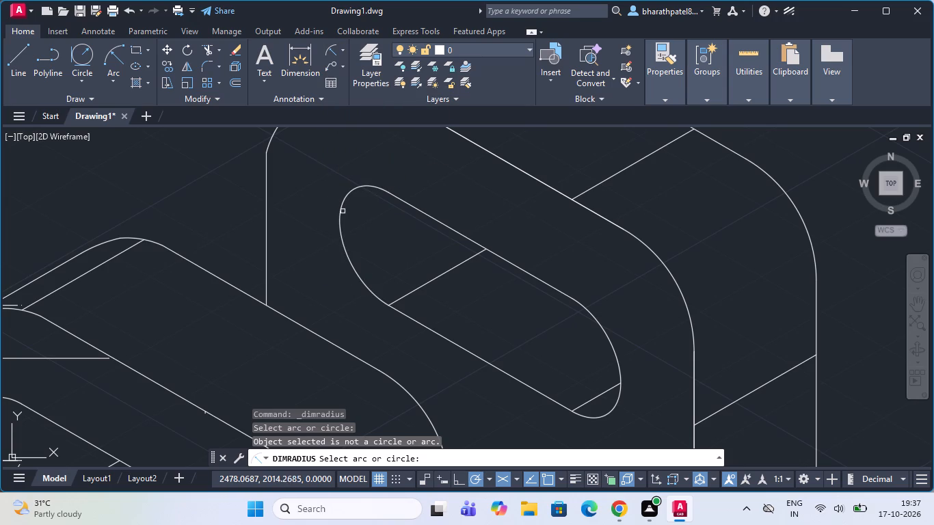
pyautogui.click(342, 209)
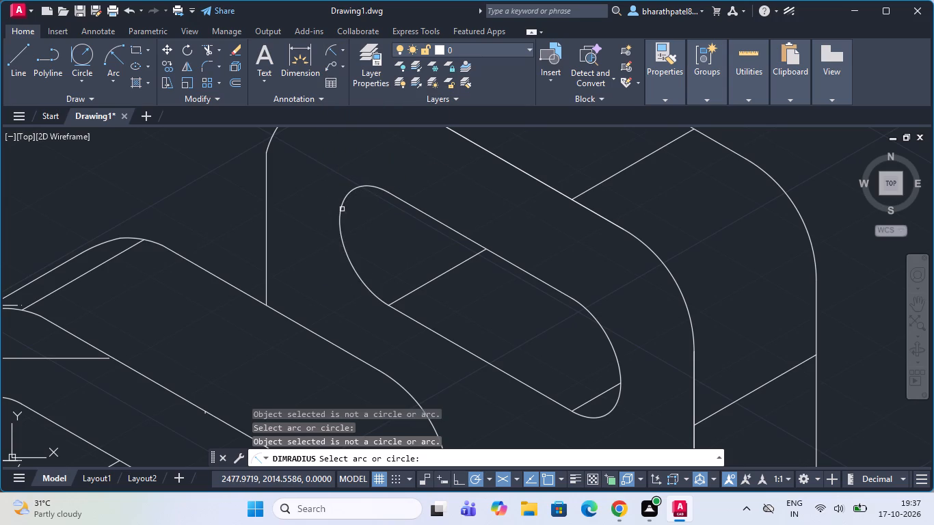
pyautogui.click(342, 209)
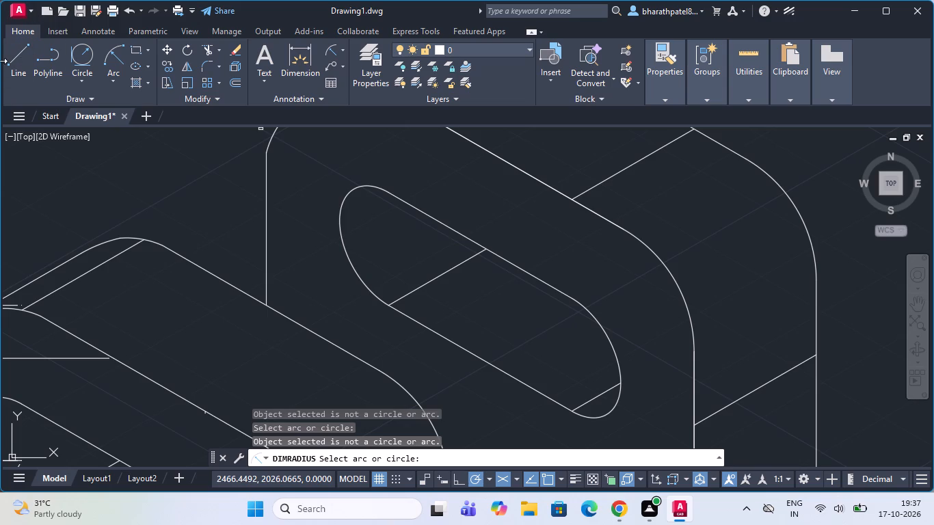
# Draw a vertical guide line through the upper rounded end of the rear upright's slot, extending beyond both slot edges.
pyautogui.click(12, 62)
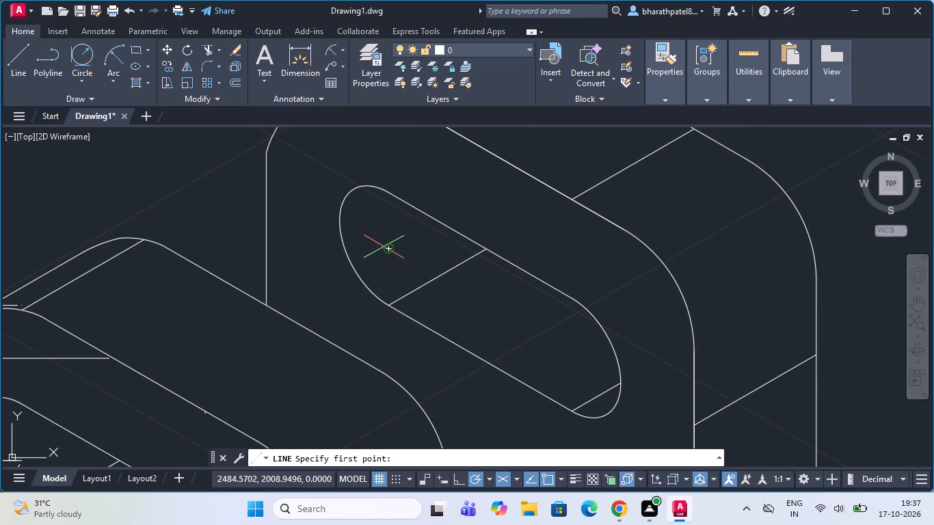
pyautogui.click(387, 248)
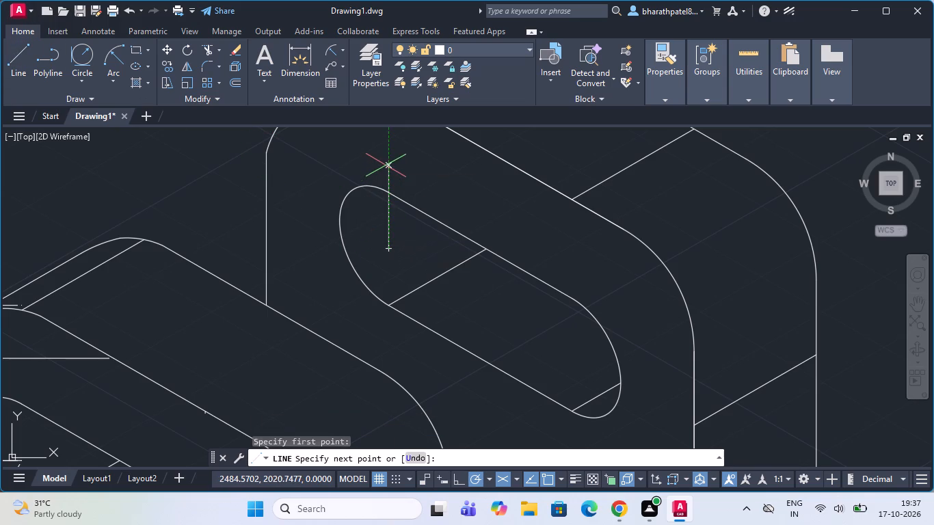
pyautogui.click(386, 165)
pyautogui.click(382, 326)
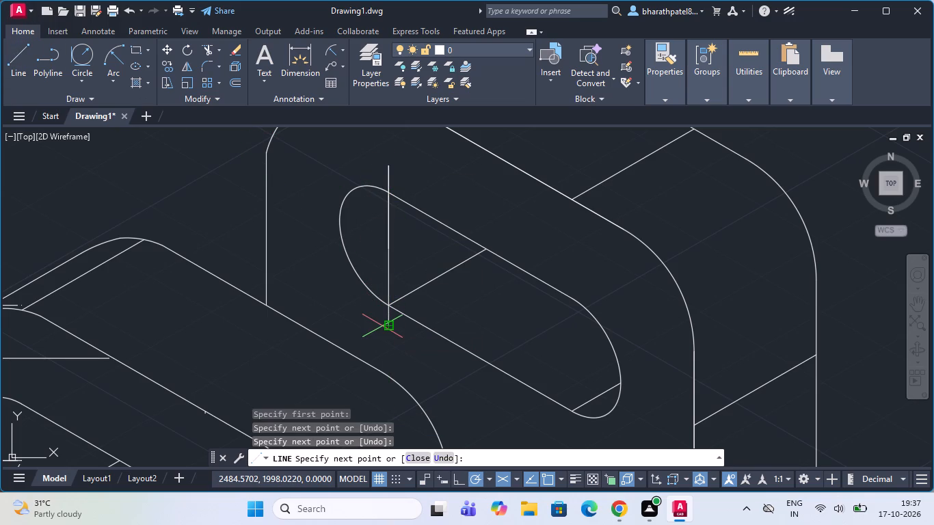
pyautogui.press('Escape')
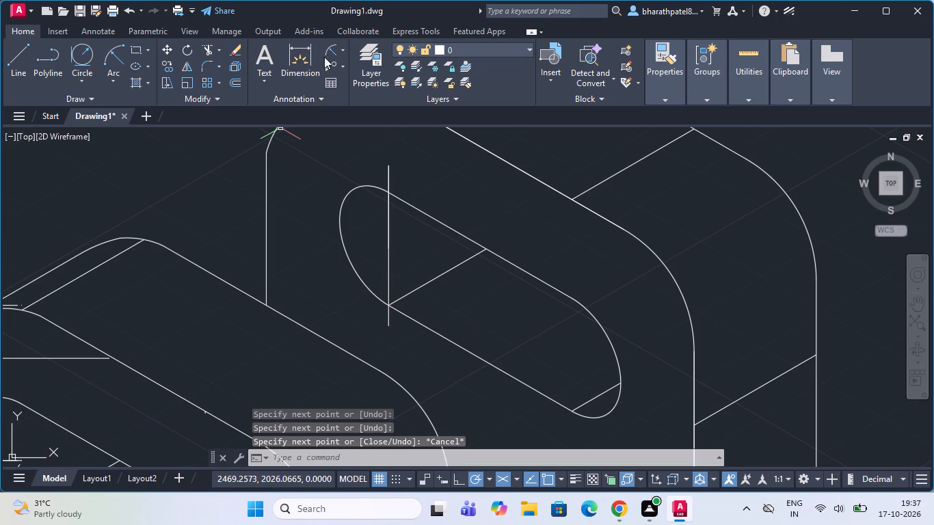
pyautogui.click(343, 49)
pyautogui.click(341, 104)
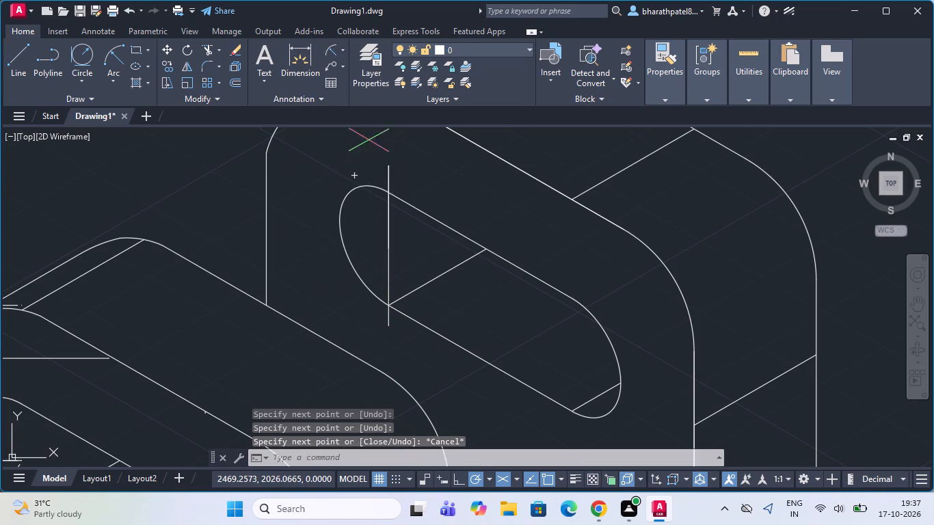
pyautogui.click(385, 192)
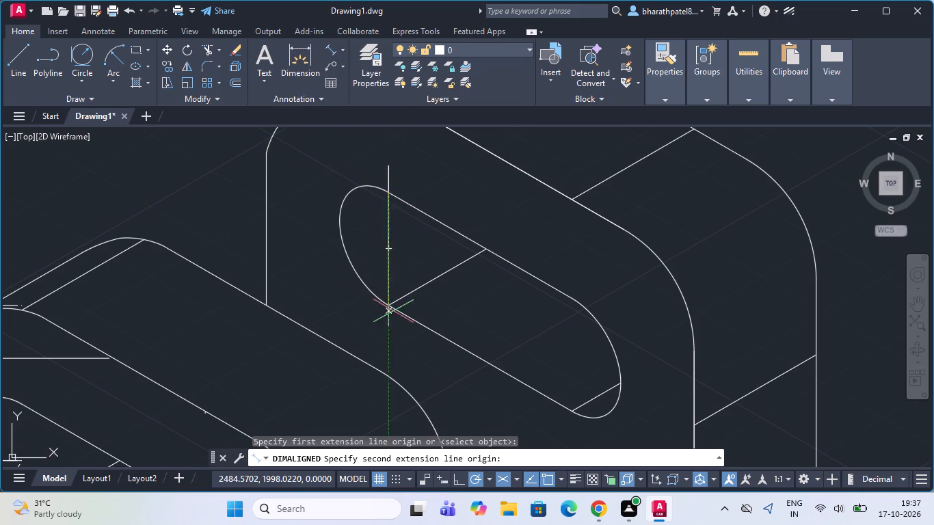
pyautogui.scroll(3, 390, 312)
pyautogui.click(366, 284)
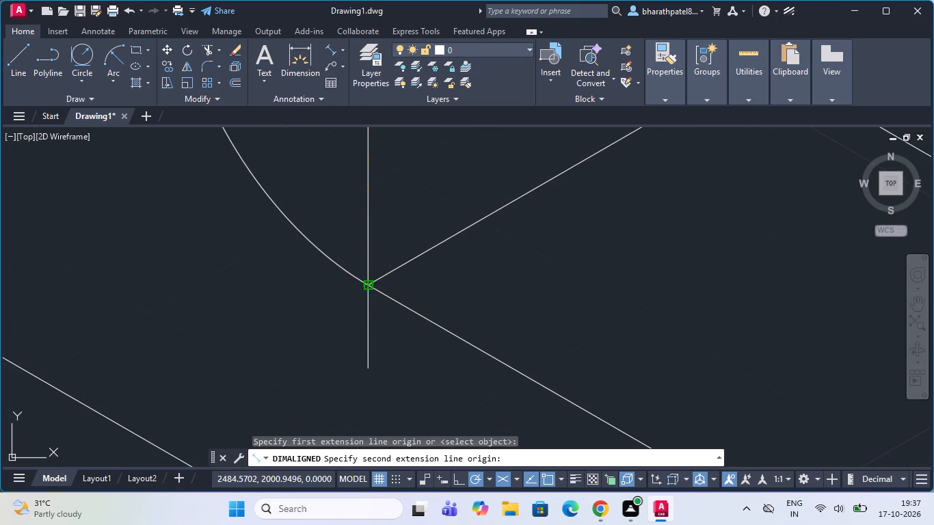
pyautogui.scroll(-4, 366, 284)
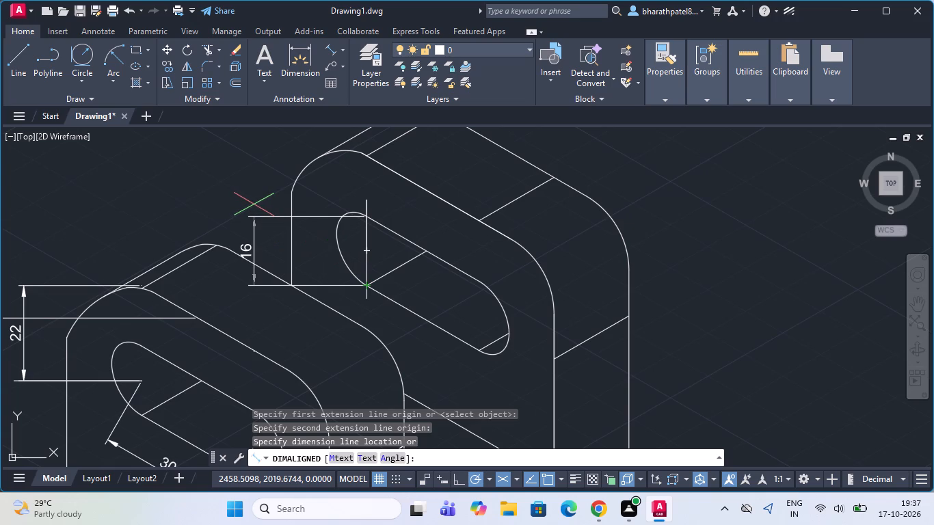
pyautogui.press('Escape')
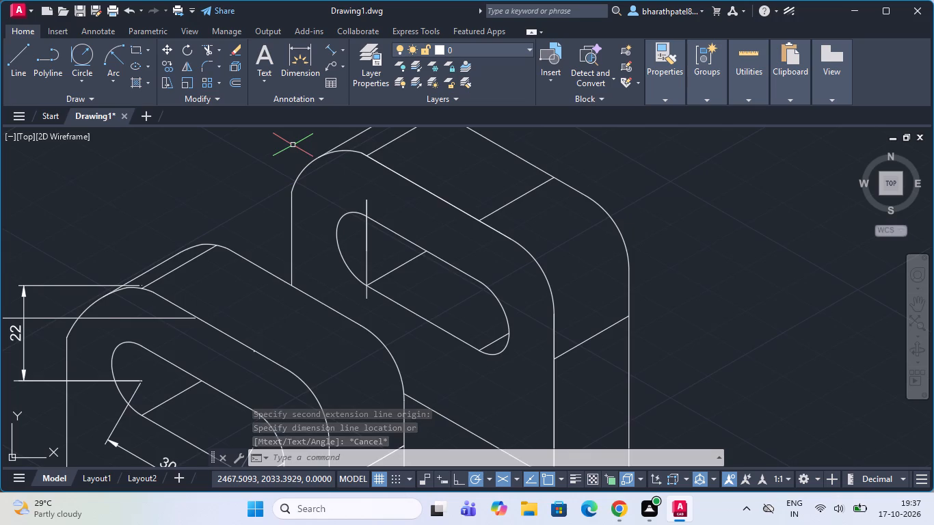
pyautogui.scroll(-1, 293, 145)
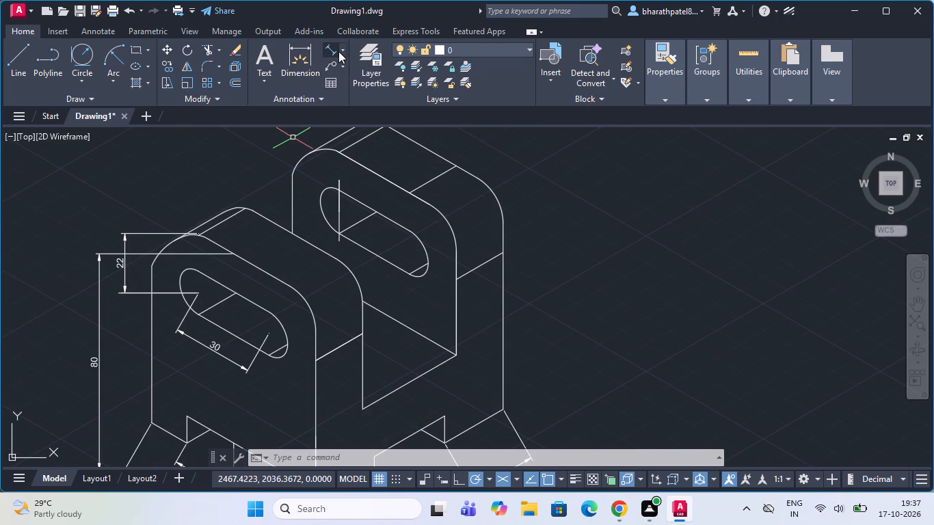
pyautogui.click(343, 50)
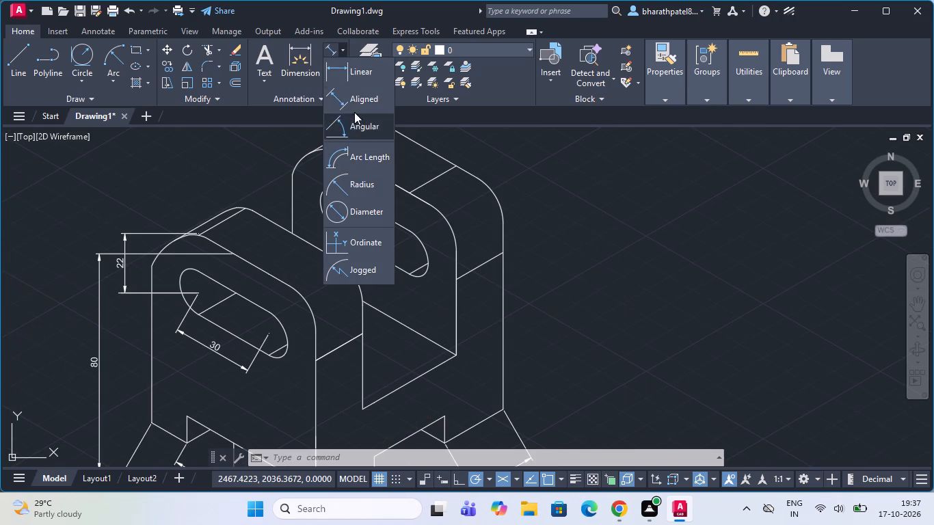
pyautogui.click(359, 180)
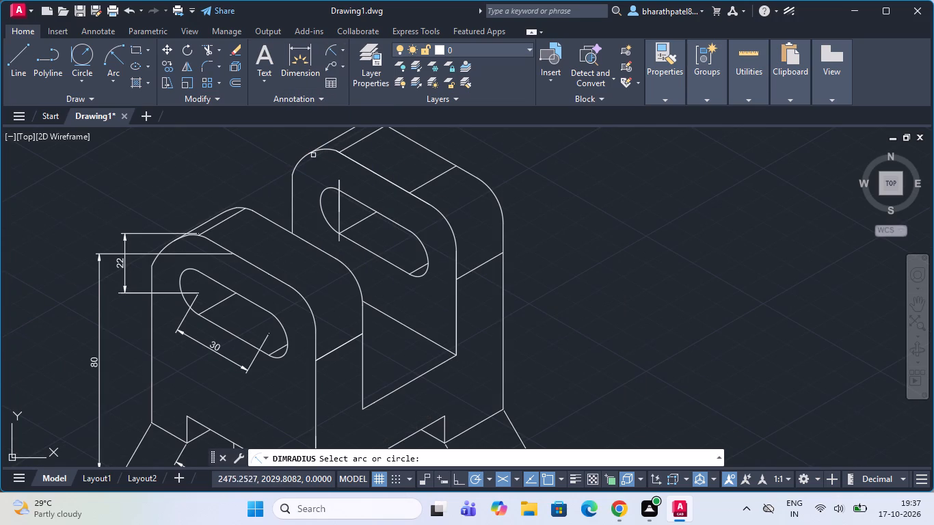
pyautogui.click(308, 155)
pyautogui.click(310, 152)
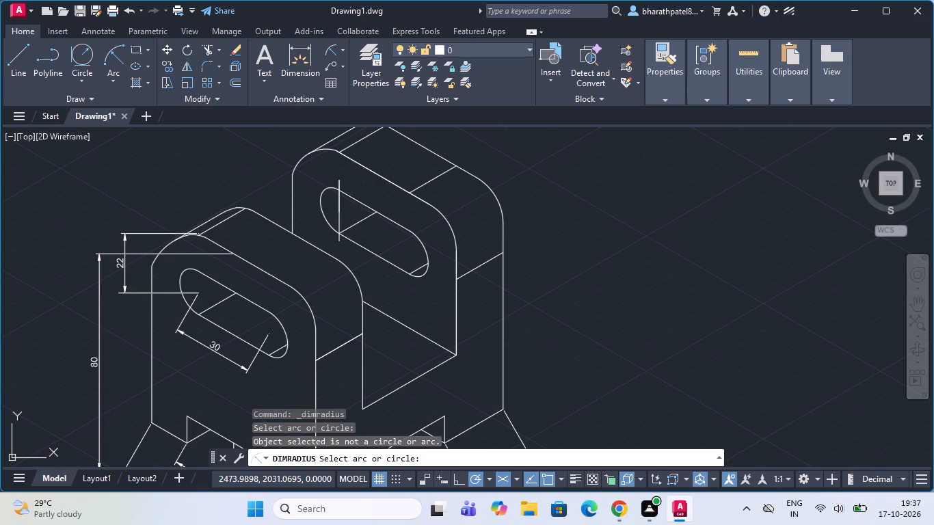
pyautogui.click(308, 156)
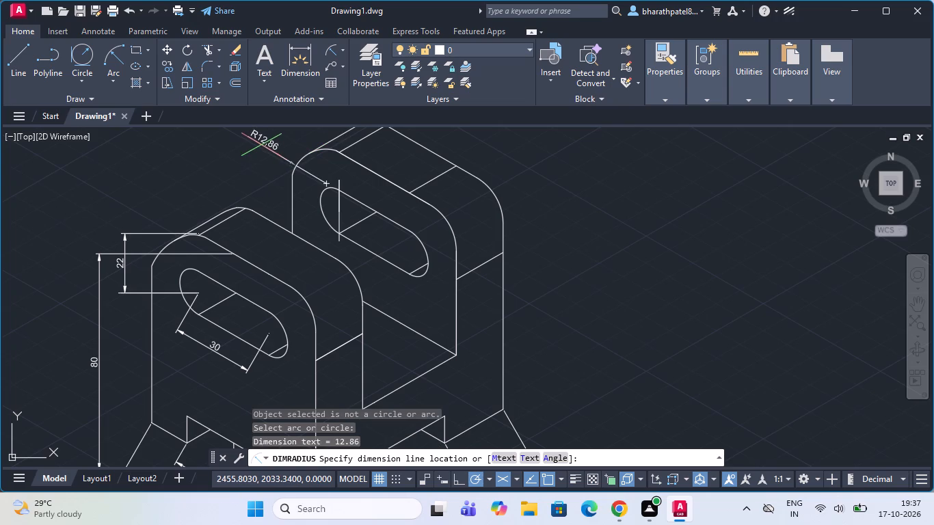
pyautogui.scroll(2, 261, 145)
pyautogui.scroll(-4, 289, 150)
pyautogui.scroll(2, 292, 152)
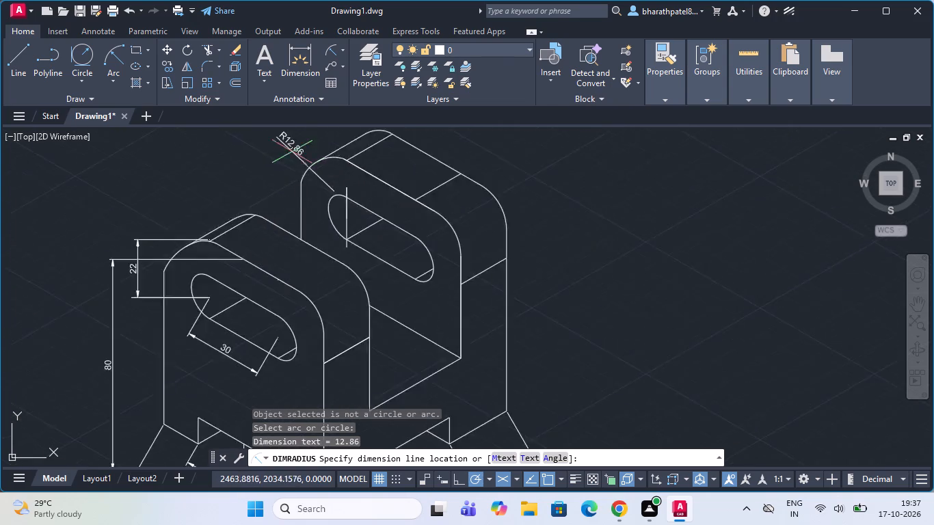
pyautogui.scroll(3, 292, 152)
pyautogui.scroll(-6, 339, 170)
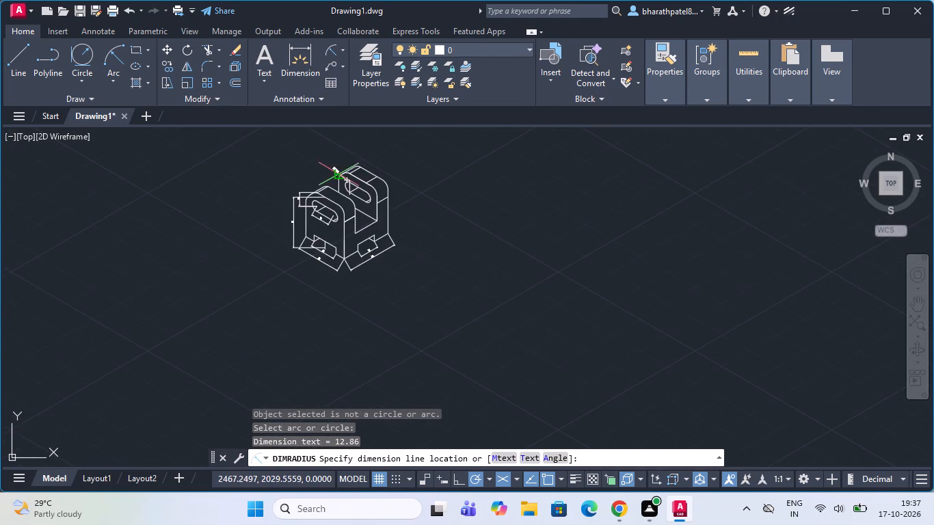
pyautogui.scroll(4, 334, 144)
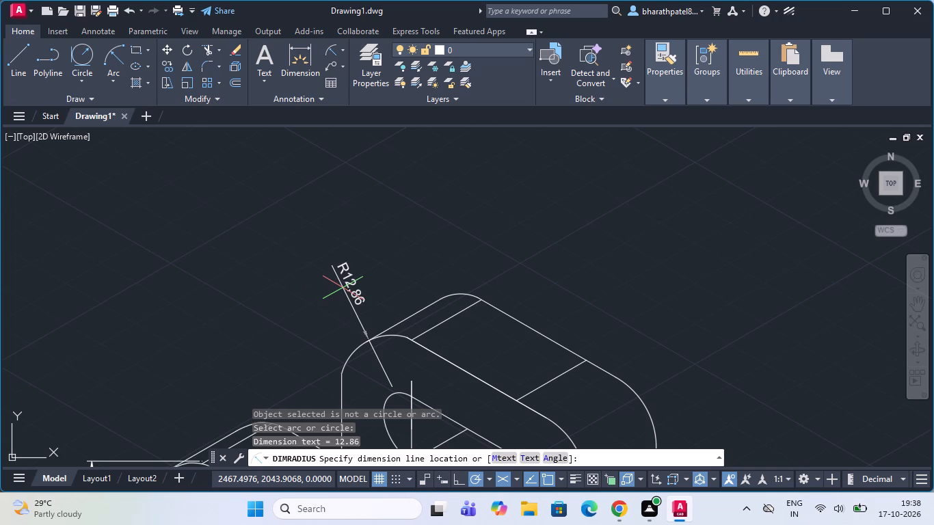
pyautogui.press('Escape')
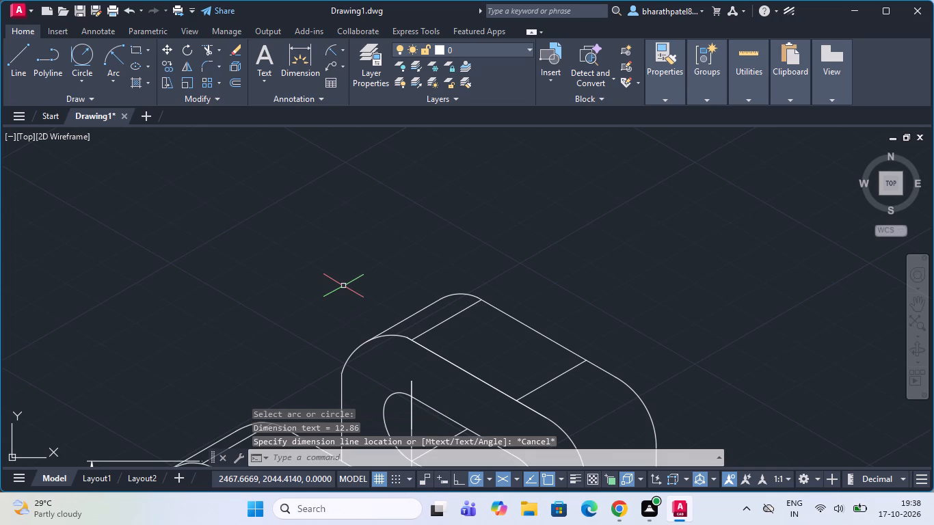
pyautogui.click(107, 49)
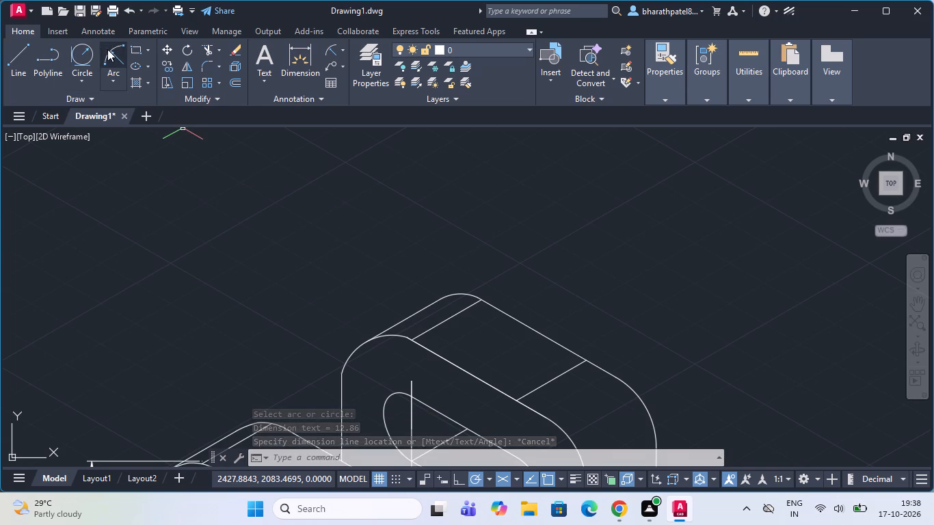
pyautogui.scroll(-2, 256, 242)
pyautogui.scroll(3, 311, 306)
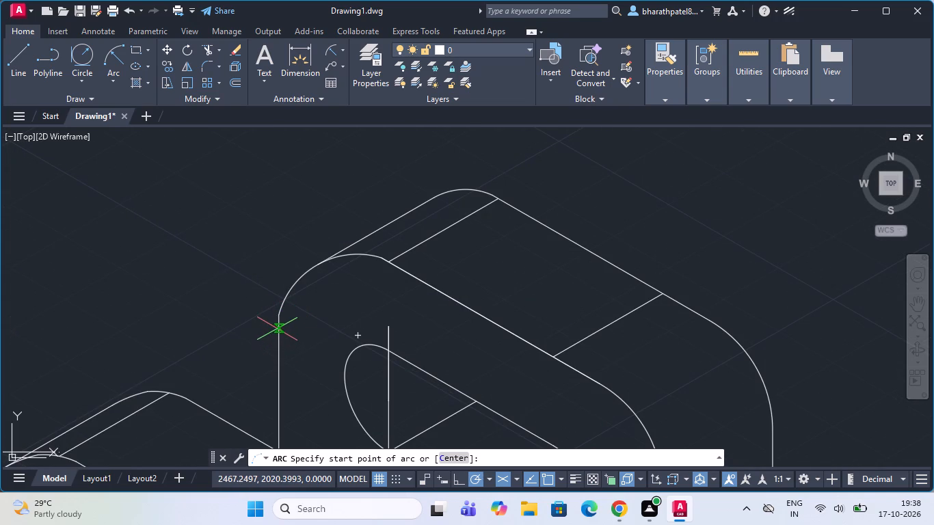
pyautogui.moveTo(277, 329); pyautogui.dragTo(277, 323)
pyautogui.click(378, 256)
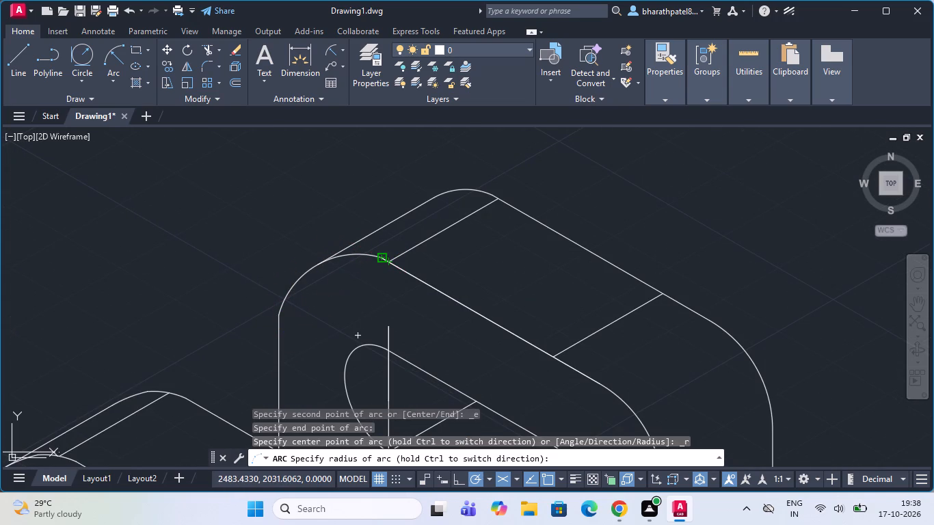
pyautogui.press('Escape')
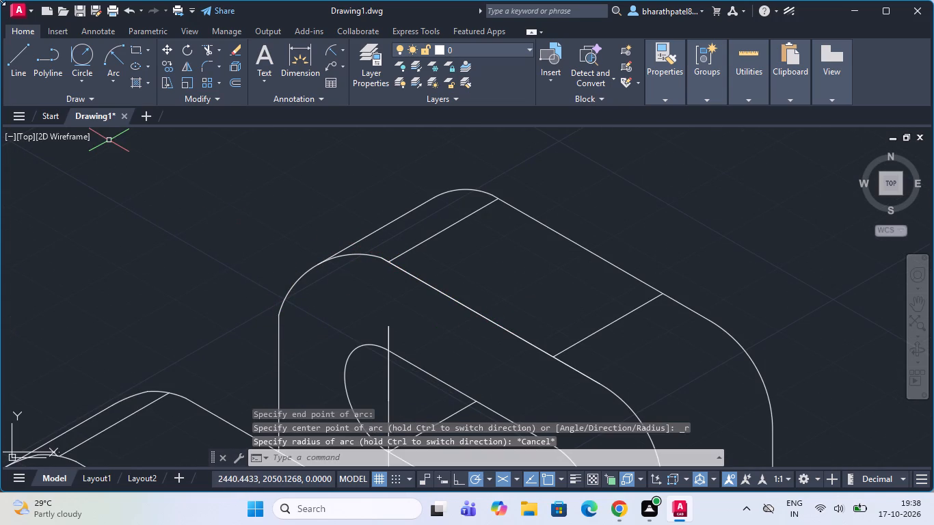
# Draw a start-end-radius arc of radius 20 across the rear upright's highest front corner, from the sloping top edge to the vertical edge.
pyautogui.click(110, 54)
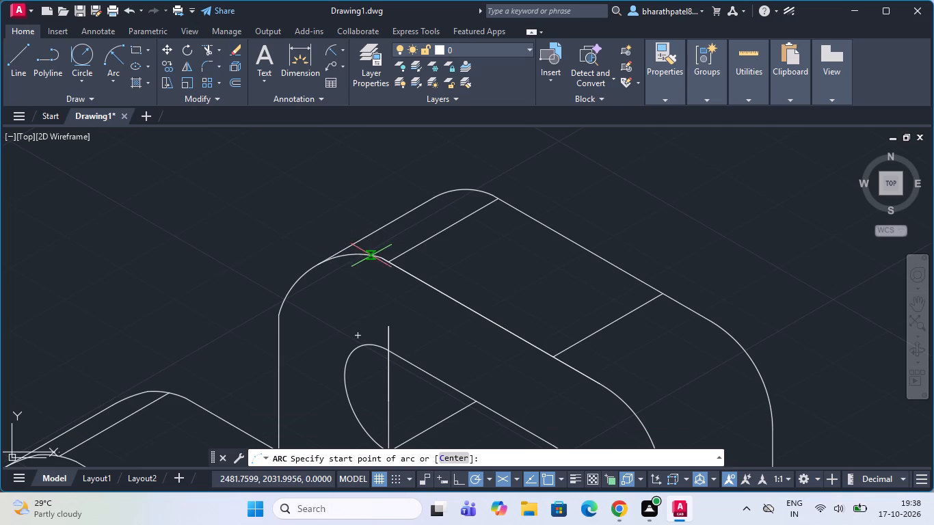
pyautogui.click(379, 258)
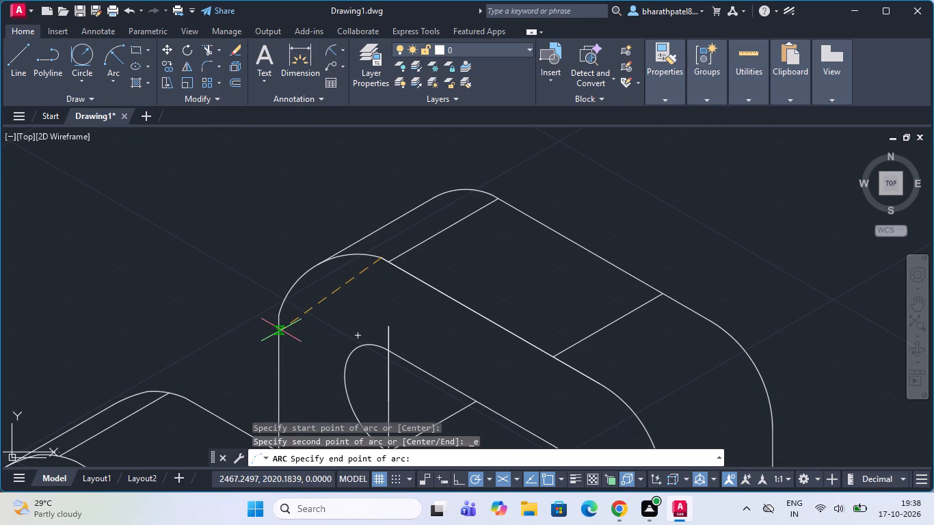
pyautogui.click(280, 322)
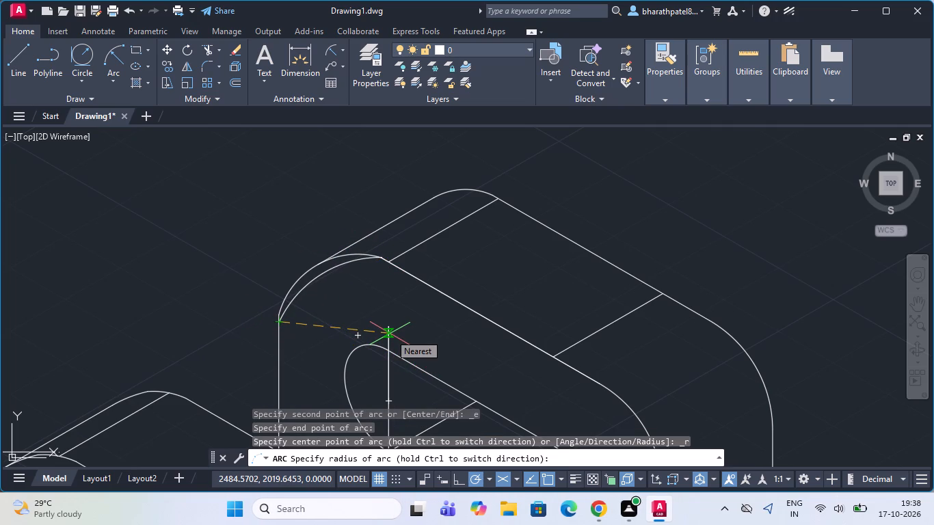
pyautogui.write('20')
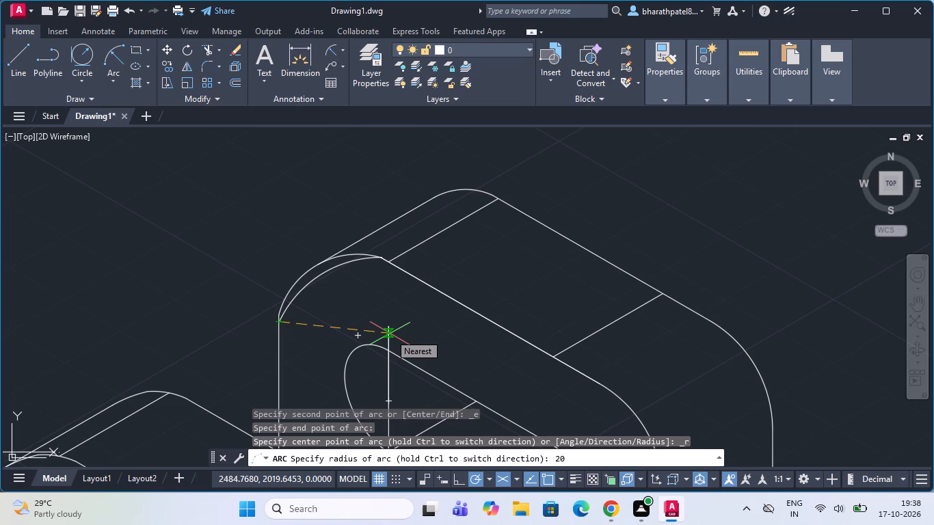
pyautogui.press('Return')
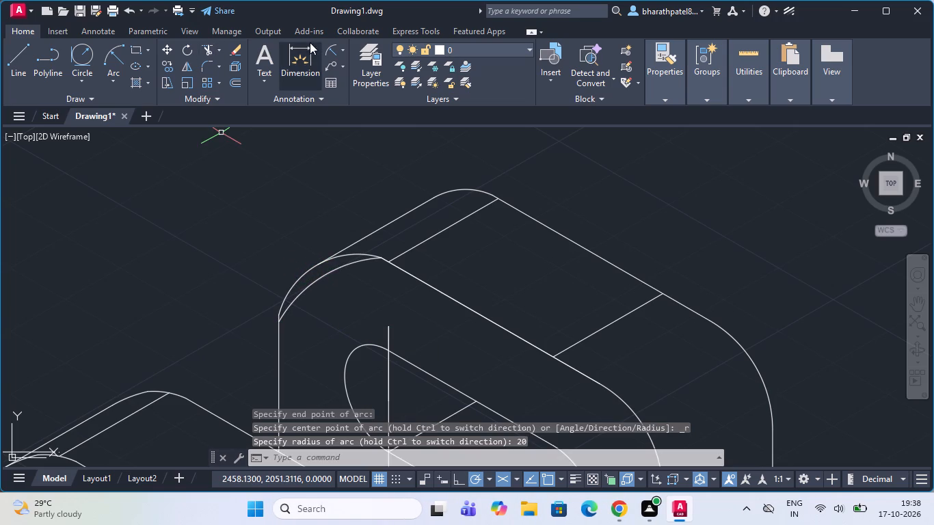
# Add a radius dimension to the new radius 20 corner arc, placing its text outside the rear upright.
pyautogui.click(327, 53)
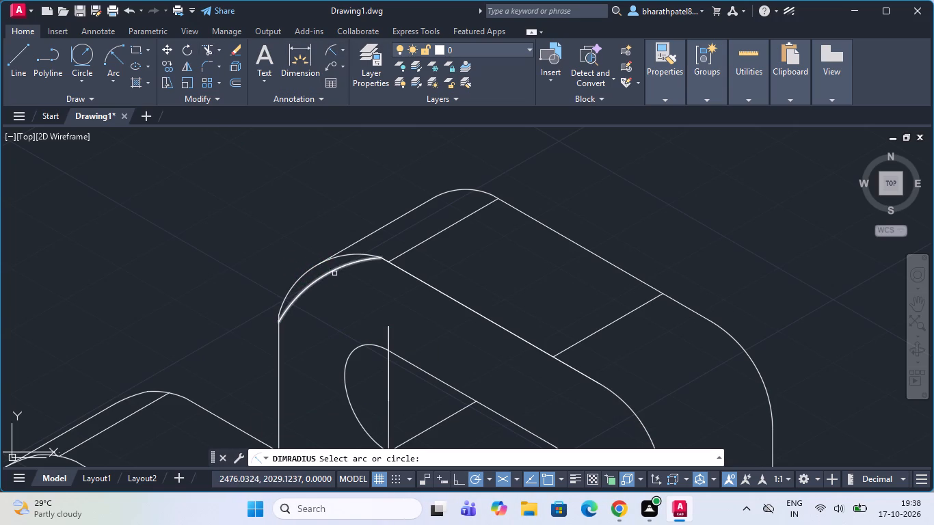
pyautogui.click(335, 273)
pyautogui.click(332, 270)
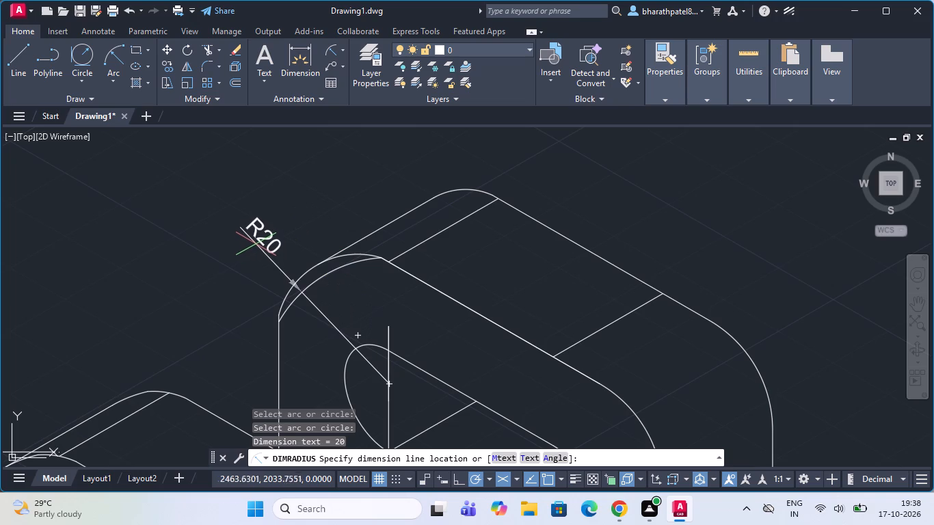
pyautogui.click(247, 238)
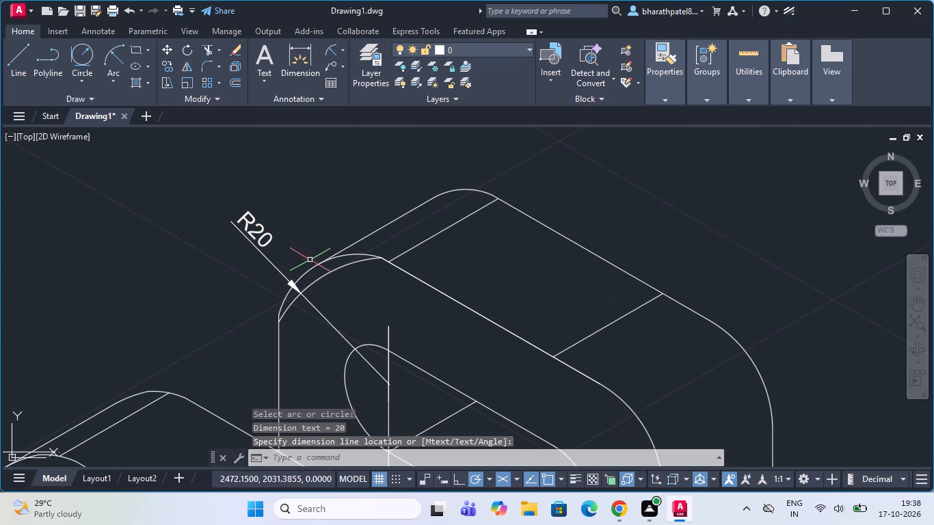
# Delete the original rounded corner curve just outside the radius 20 arc on the rear upright.
pyautogui.click(315, 265)
pyautogui.press('Delete')
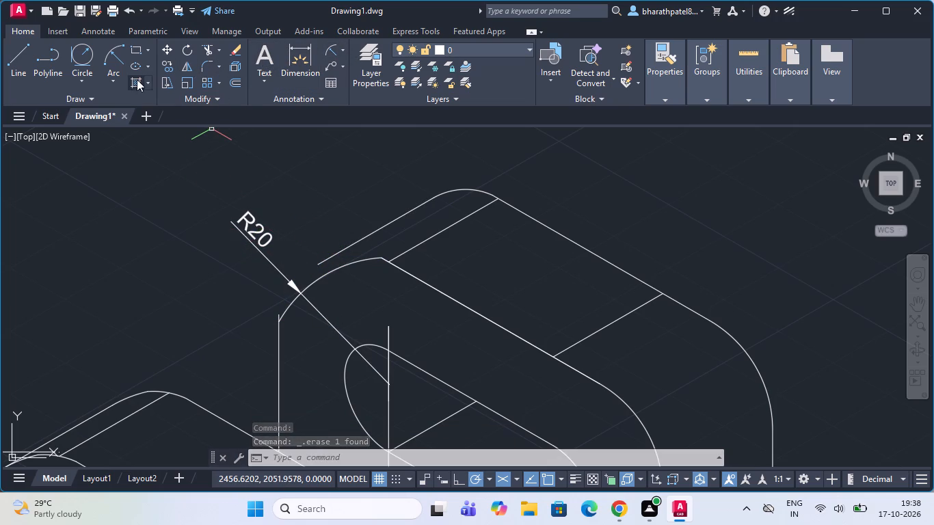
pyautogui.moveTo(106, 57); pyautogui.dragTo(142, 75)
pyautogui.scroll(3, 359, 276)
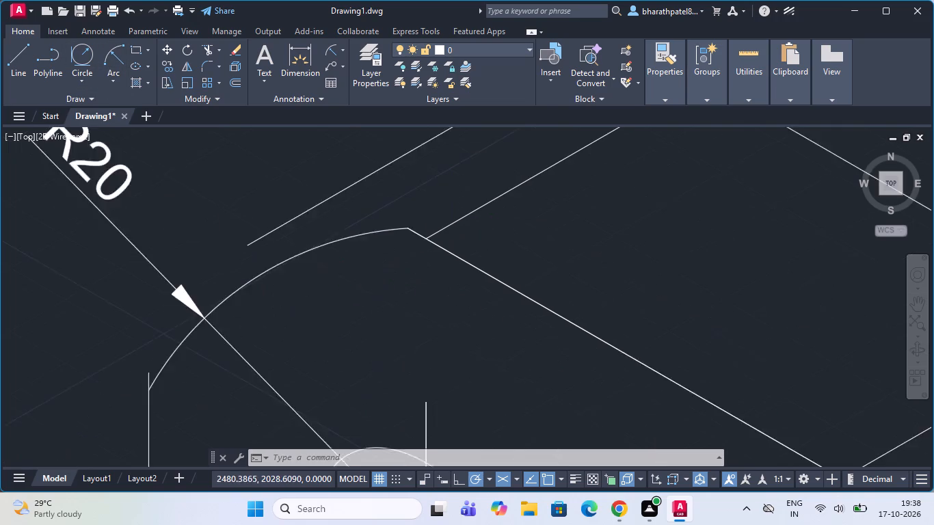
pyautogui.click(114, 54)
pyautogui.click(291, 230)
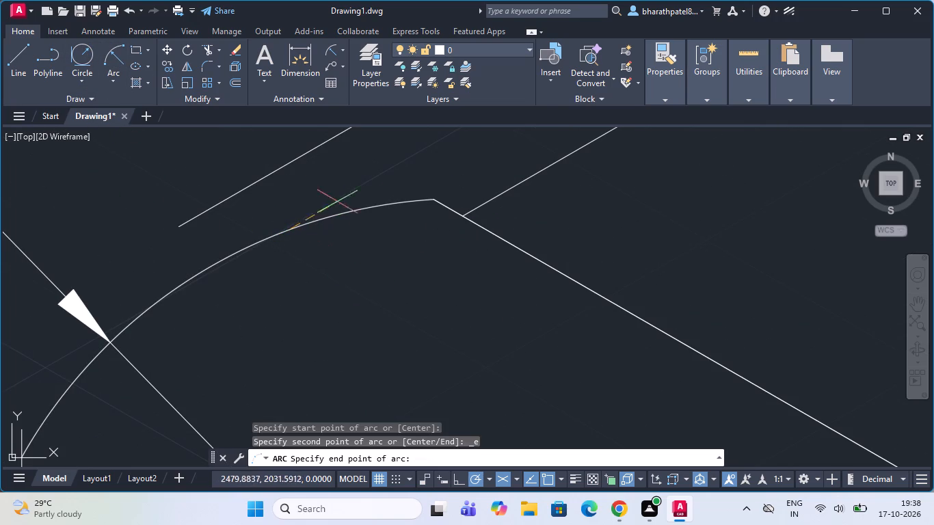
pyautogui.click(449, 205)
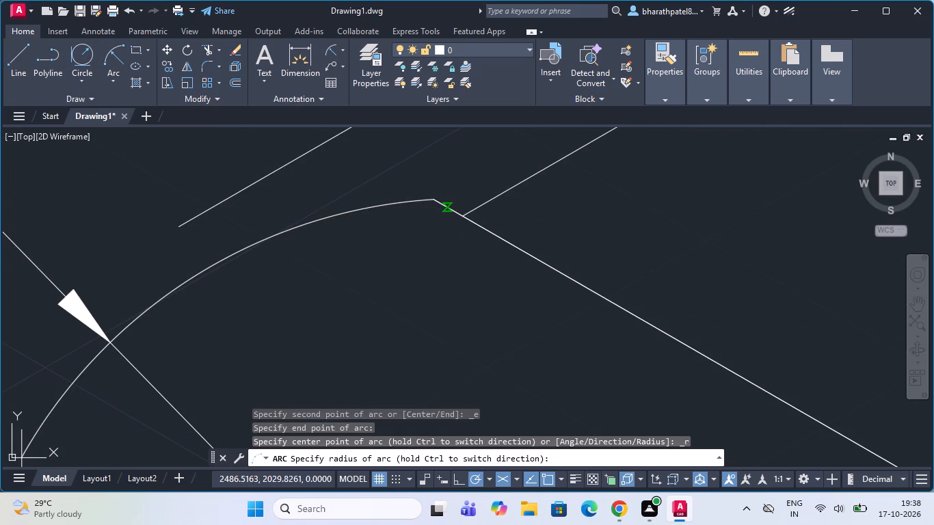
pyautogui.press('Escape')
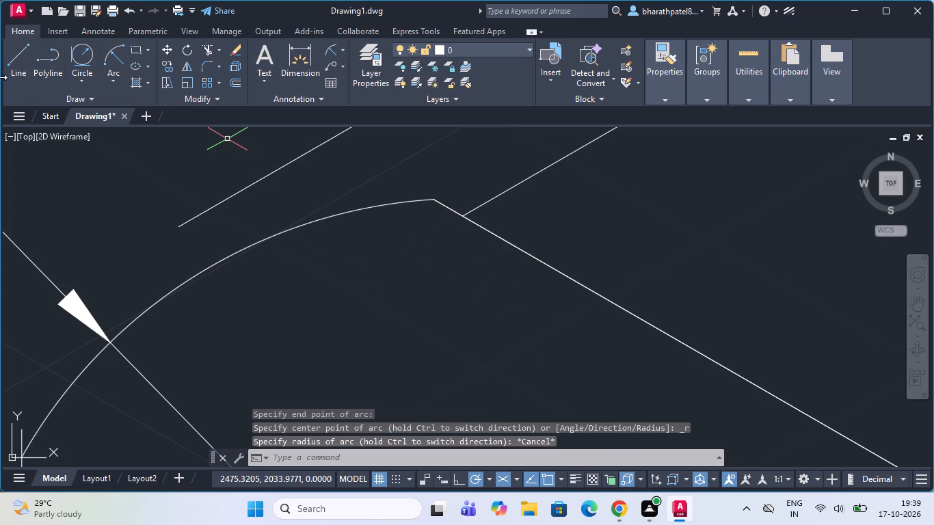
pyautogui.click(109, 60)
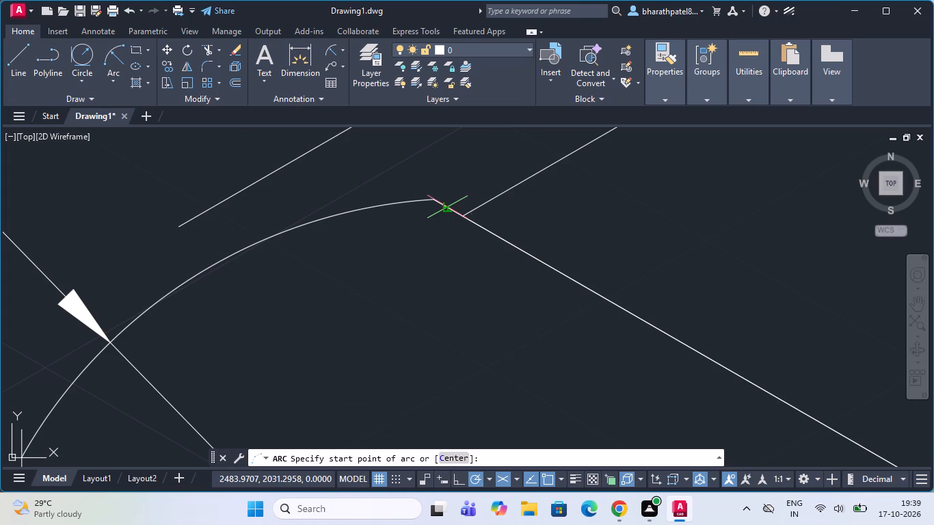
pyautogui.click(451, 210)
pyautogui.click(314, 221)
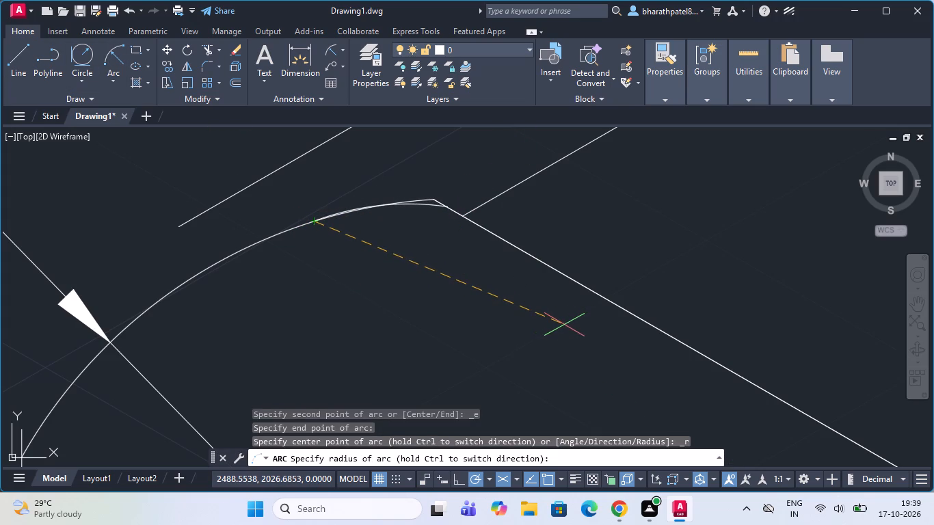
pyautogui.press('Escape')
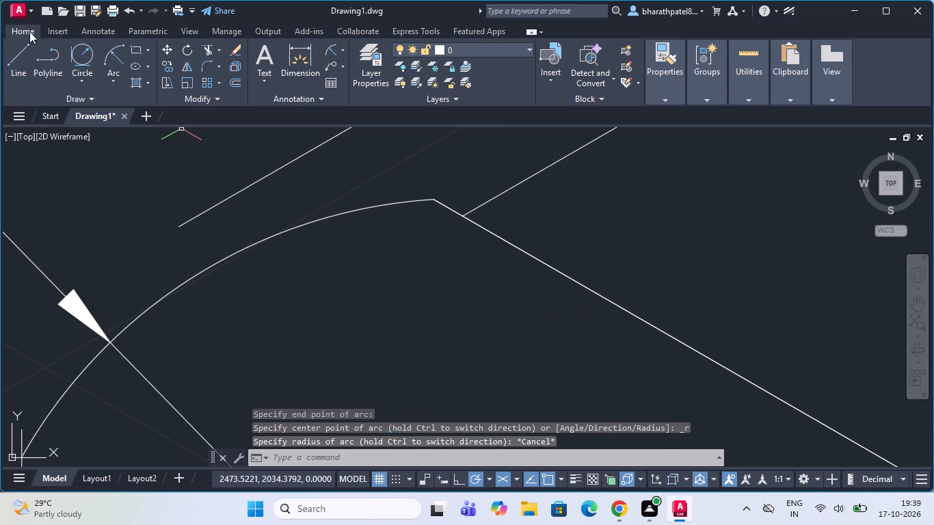
# Draw a start-end-radius arc from the rear upright's front top edge, where the depth edge meets it, back onto the radius 20 curve.
pyautogui.click(115, 55)
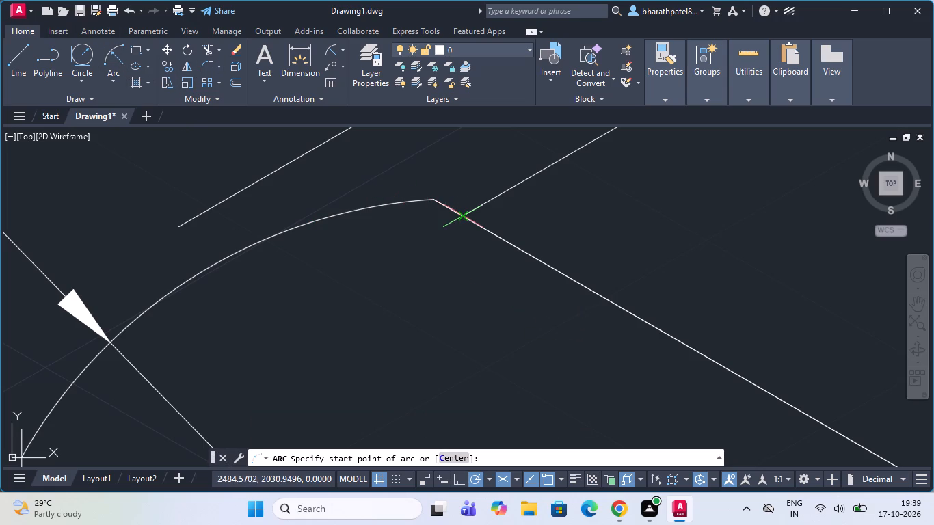
pyautogui.click(466, 217)
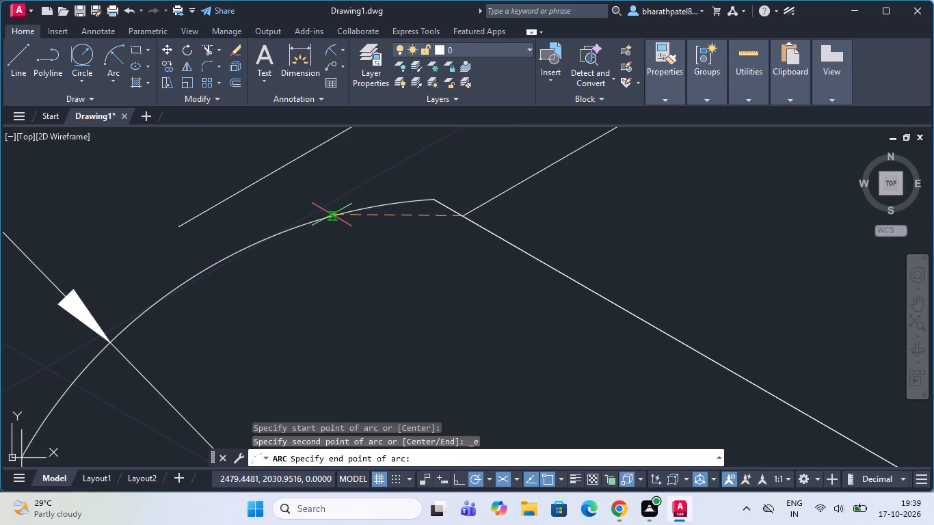
pyautogui.click(325, 219)
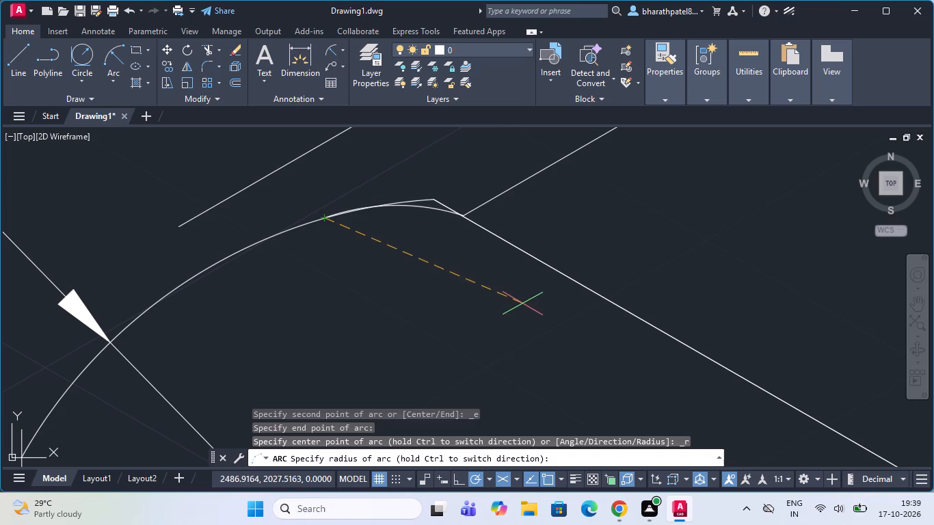
pyautogui.click(555, 314)
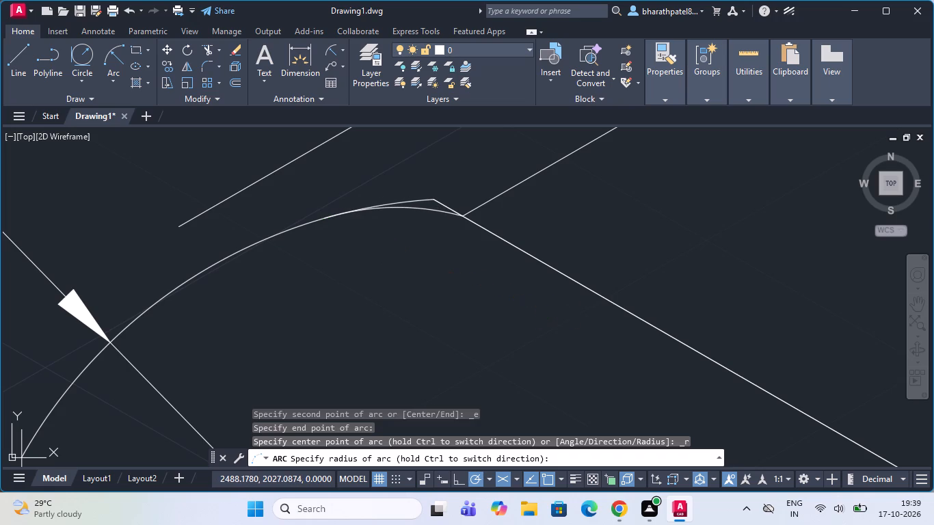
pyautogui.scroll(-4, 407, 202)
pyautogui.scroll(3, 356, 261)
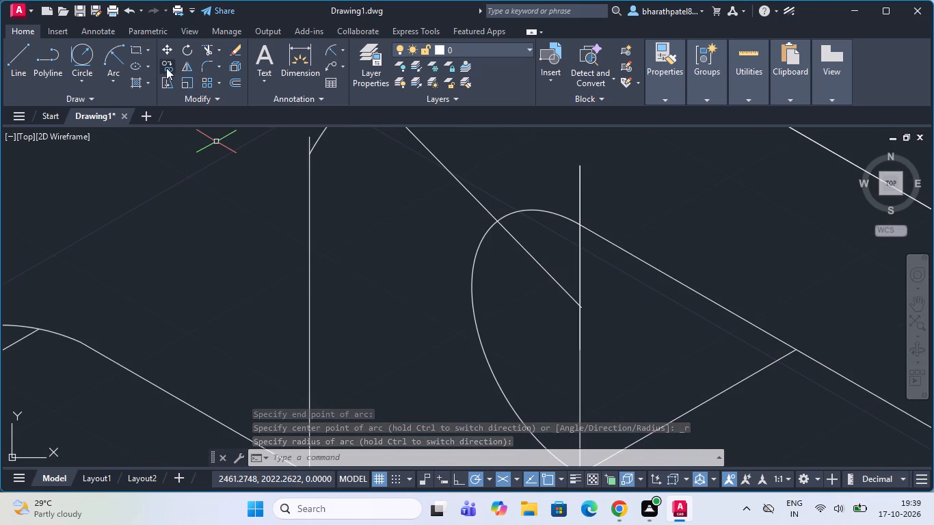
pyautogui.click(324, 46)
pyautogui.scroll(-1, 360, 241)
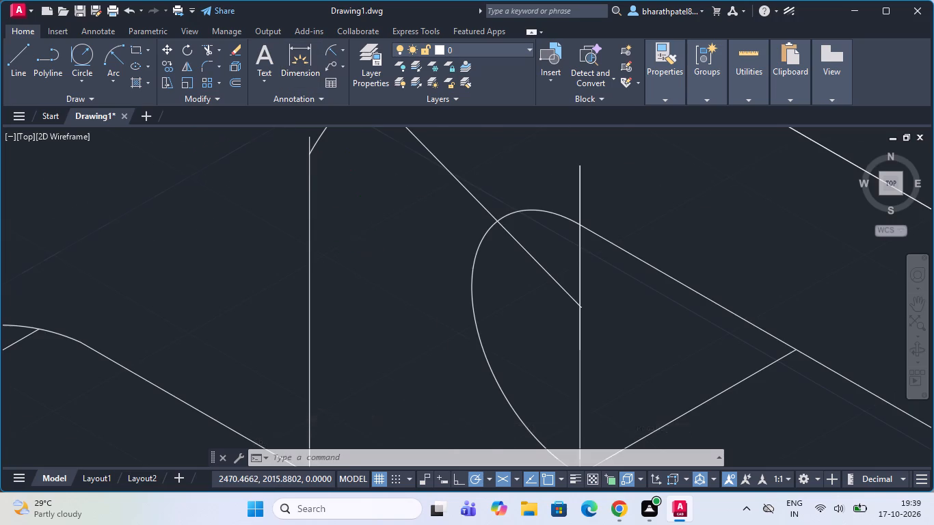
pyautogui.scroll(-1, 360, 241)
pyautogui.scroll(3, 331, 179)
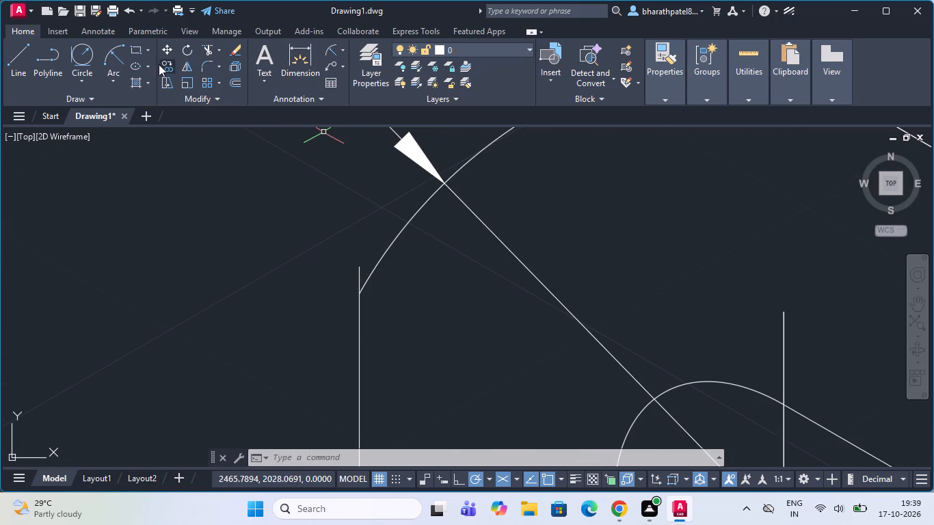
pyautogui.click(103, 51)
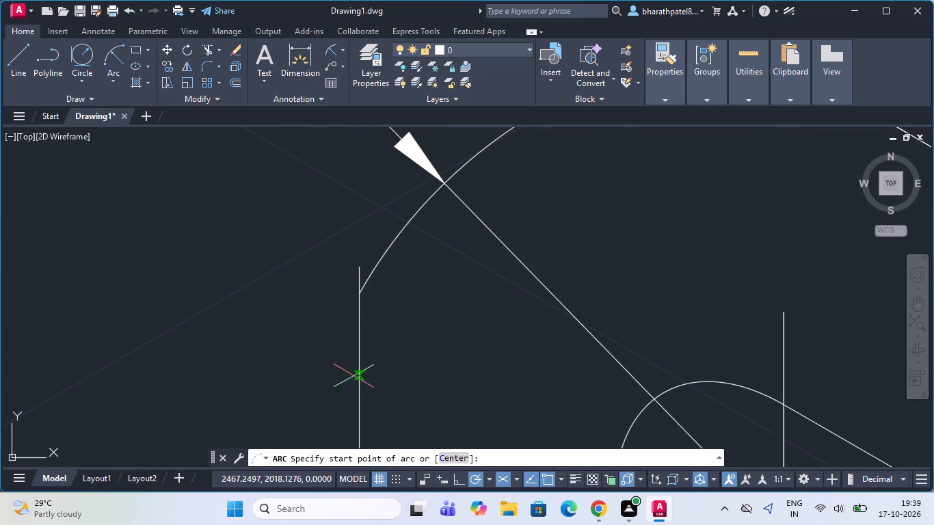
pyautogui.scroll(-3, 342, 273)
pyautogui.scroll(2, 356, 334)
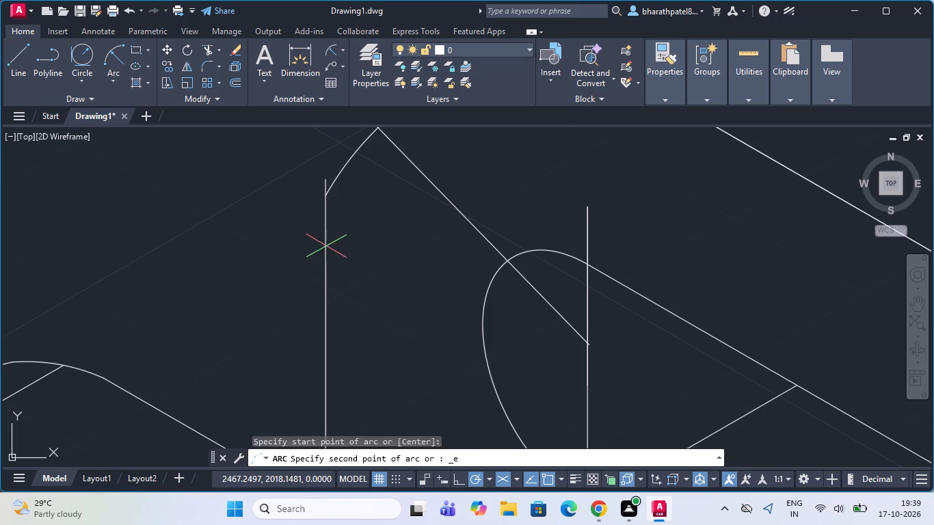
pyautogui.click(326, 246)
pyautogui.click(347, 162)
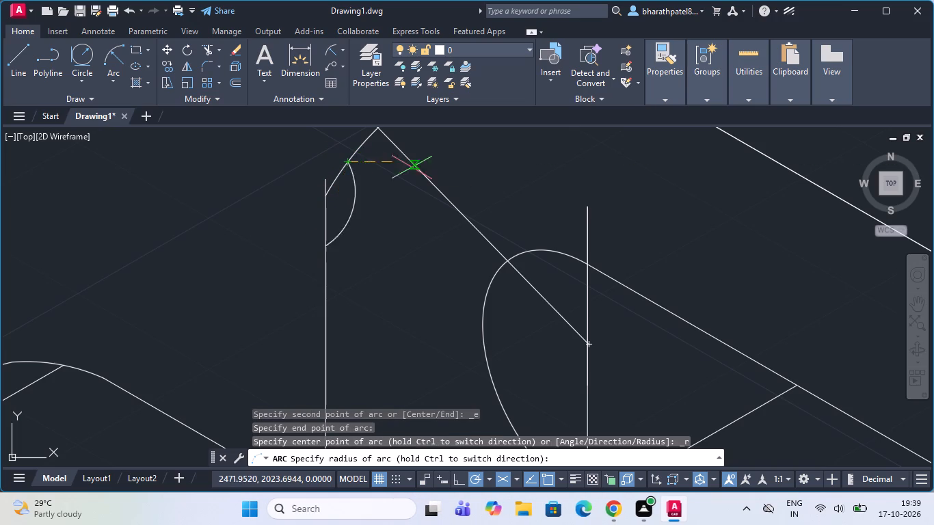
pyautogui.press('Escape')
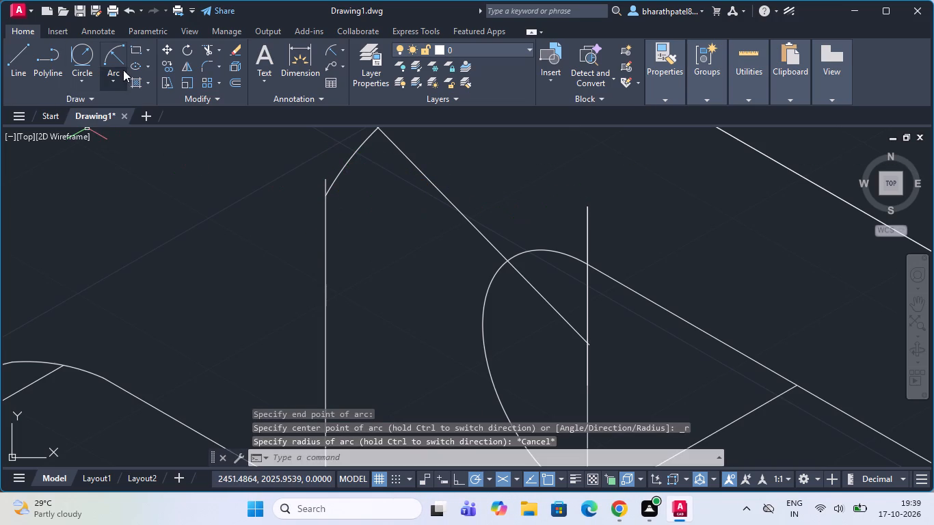
# Draw a start-end-radius arc blending the lower end of the radius 20 curve into the rear upright's vertical front edge.
pyautogui.click(115, 59)
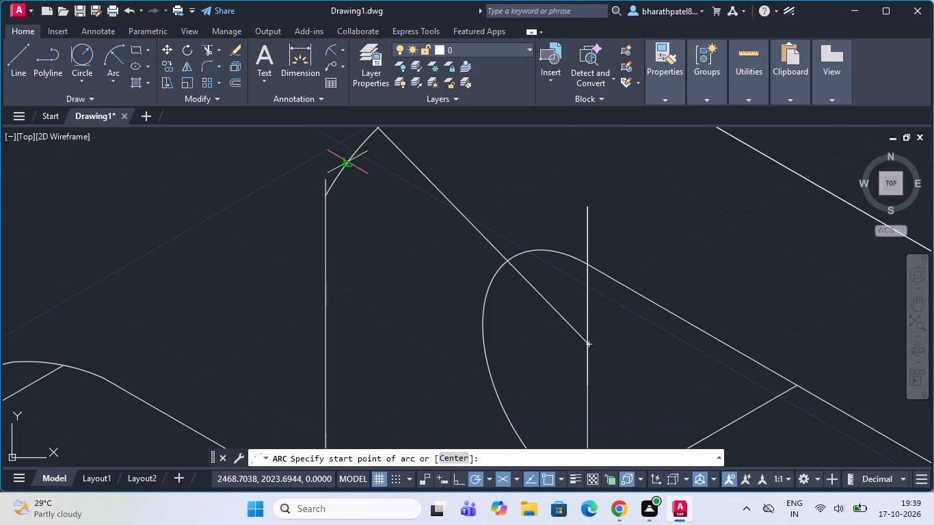
pyautogui.moveTo(351, 152); pyautogui.dragTo(345, 169)
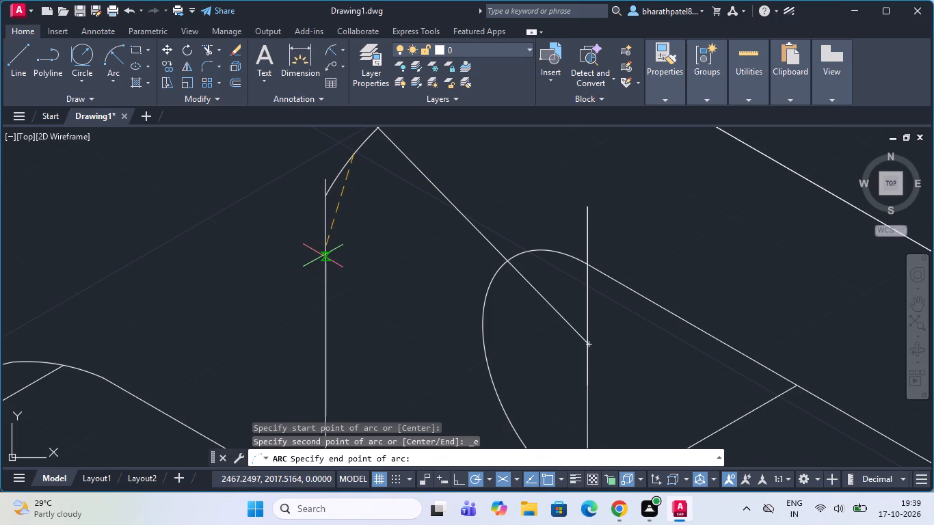
pyautogui.click(323, 254)
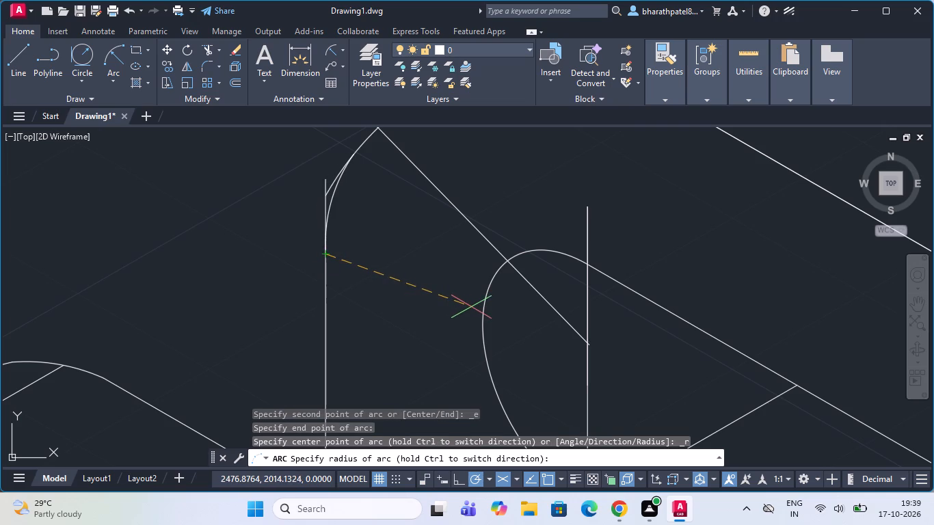
pyautogui.click(471, 307)
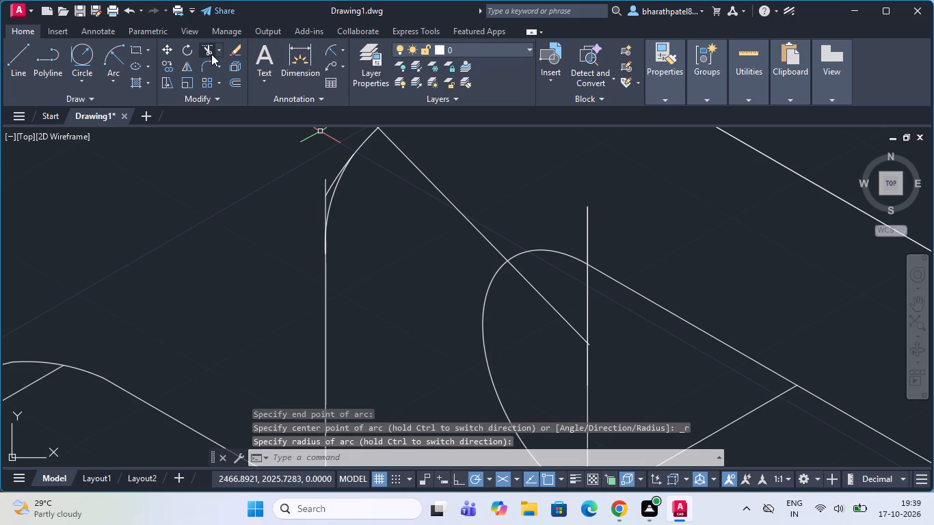
# Trim the leftover curve and edge ends outside the two new blending arcs on the rear upright's front corner.
pyautogui.click(206, 53)
pyautogui.scroll(3, 337, 224)
pyautogui.scroll(-2, 337, 224)
pyautogui.moveTo(313, 139); pyautogui.dragTo(304, 224)
pyautogui.scroll(-4, 302, 228)
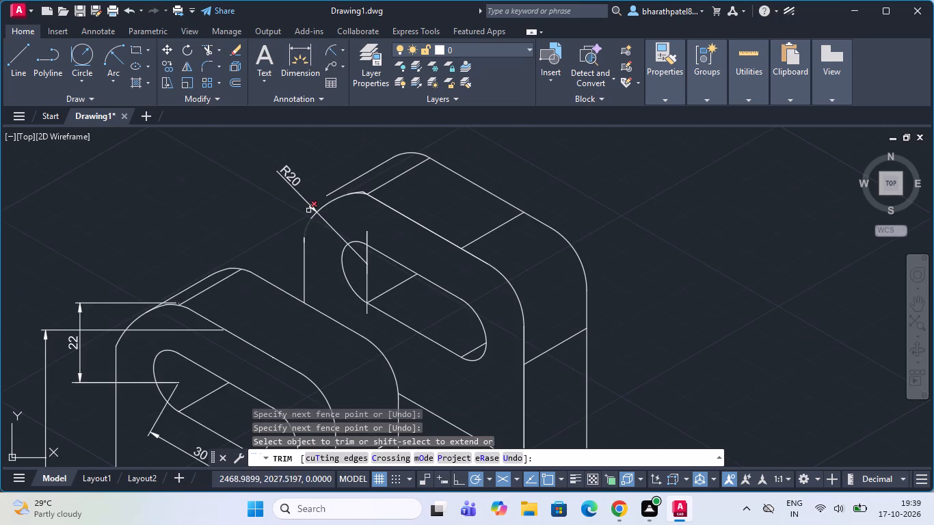
pyautogui.scroll(2, 325, 183)
pyautogui.scroll(5, 407, 205)
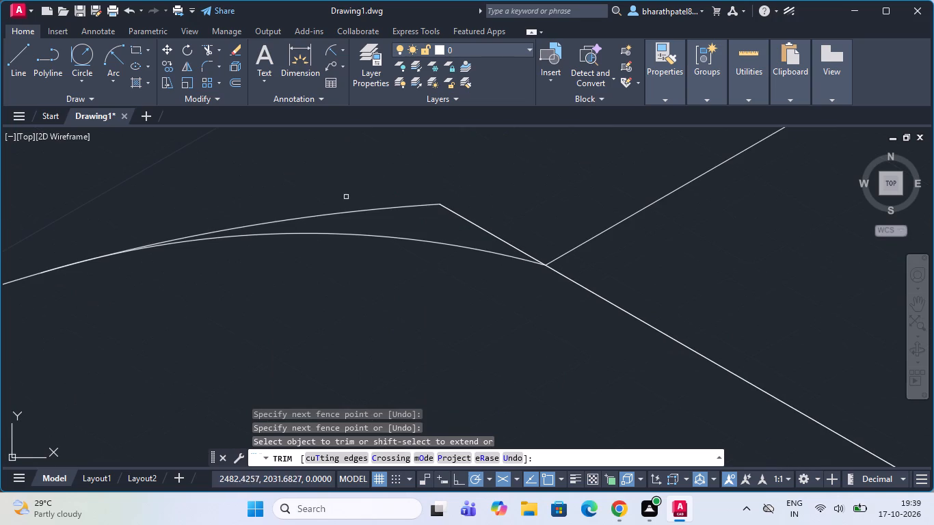
pyautogui.moveTo(346, 197); pyautogui.dragTo(488, 208)
pyautogui.scroll(-2, 449, 183)
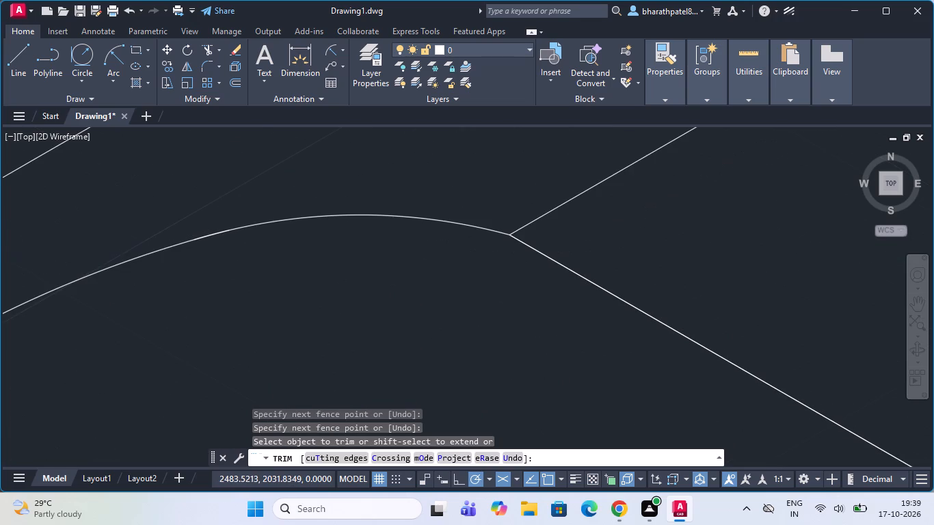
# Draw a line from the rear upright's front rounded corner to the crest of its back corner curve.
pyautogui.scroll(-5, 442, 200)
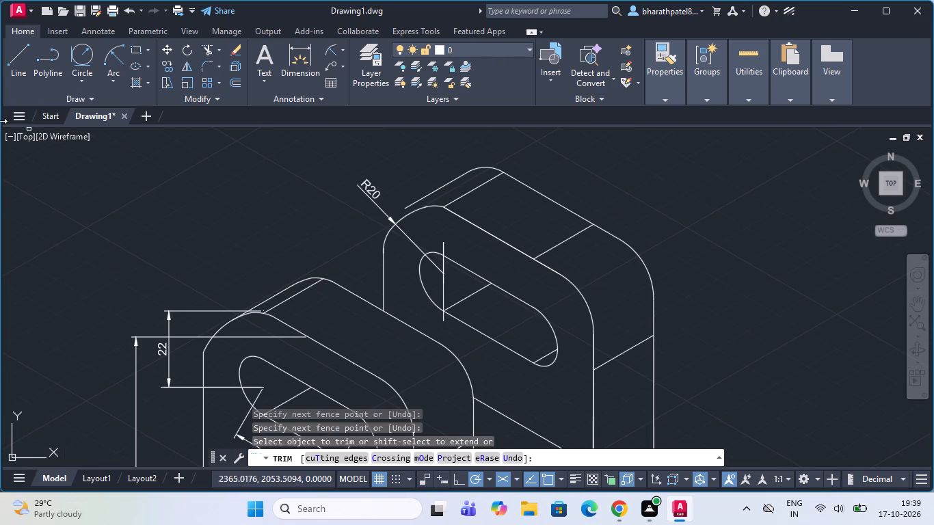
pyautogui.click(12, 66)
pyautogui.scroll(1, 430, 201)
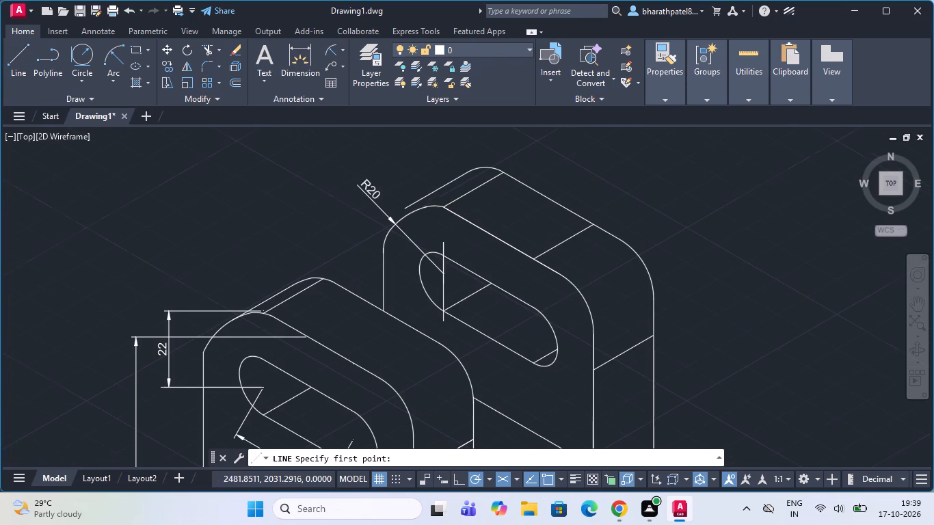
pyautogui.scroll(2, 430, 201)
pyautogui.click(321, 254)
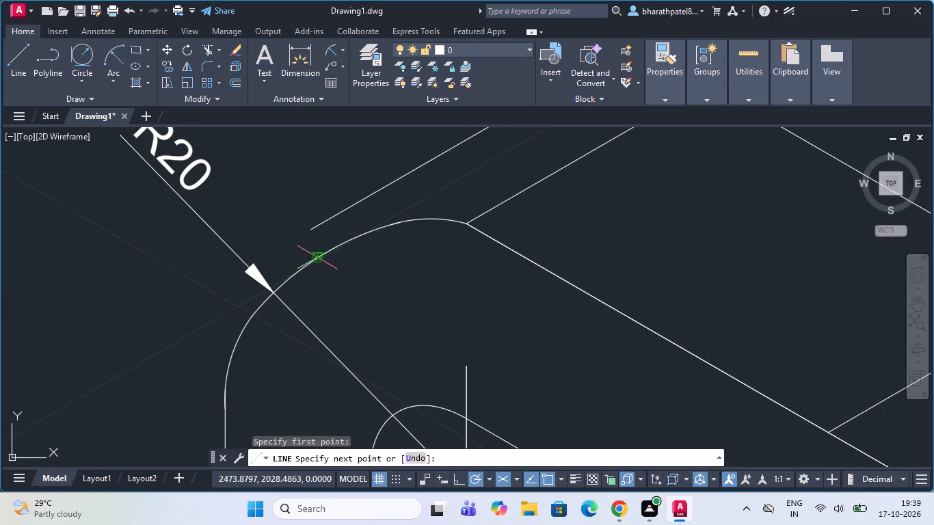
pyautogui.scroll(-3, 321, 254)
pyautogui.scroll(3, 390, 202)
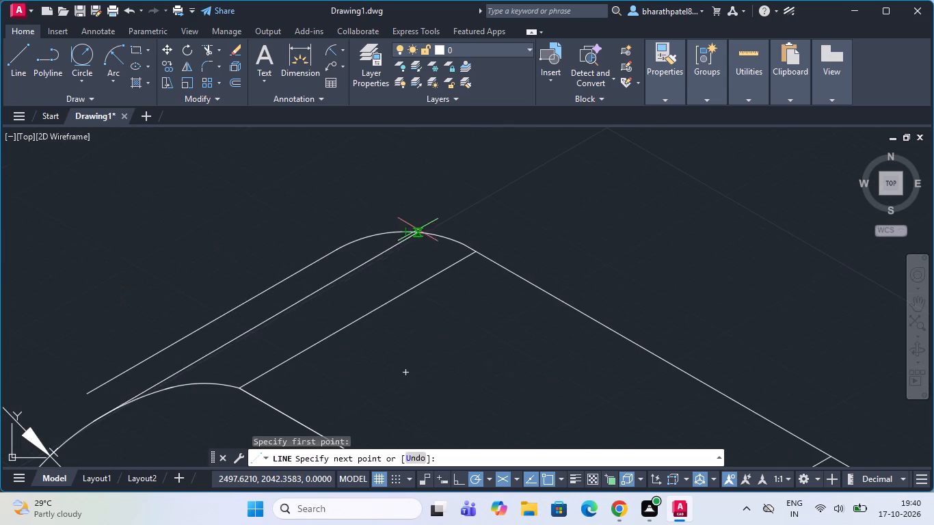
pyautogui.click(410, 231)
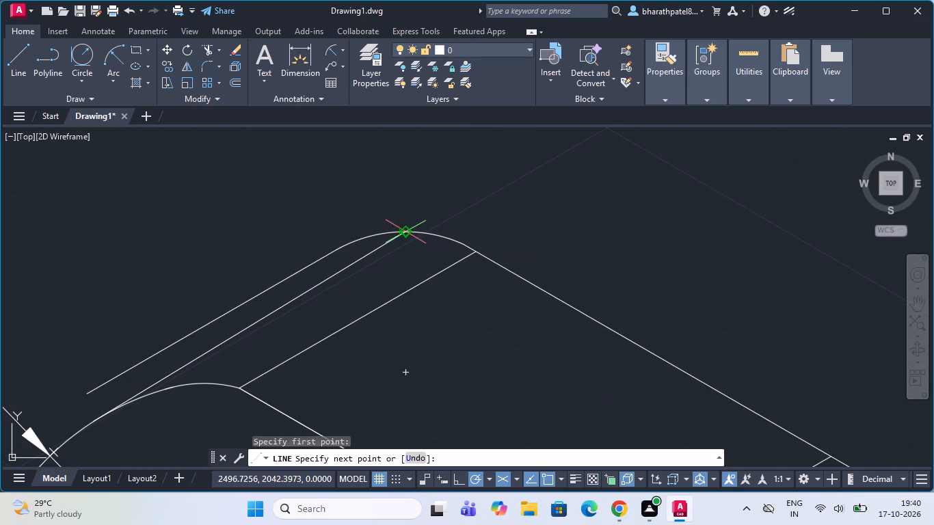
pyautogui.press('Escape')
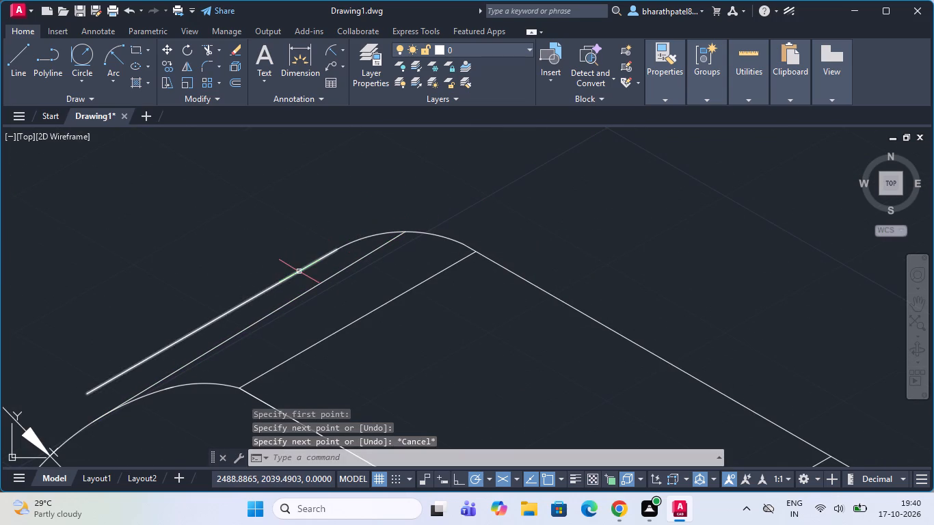
# Delete the original outer depth edge that starts at the end of the rear upright's back corner curve.
pyautogui.click(298, 271)
pyautogui.press('Delete')
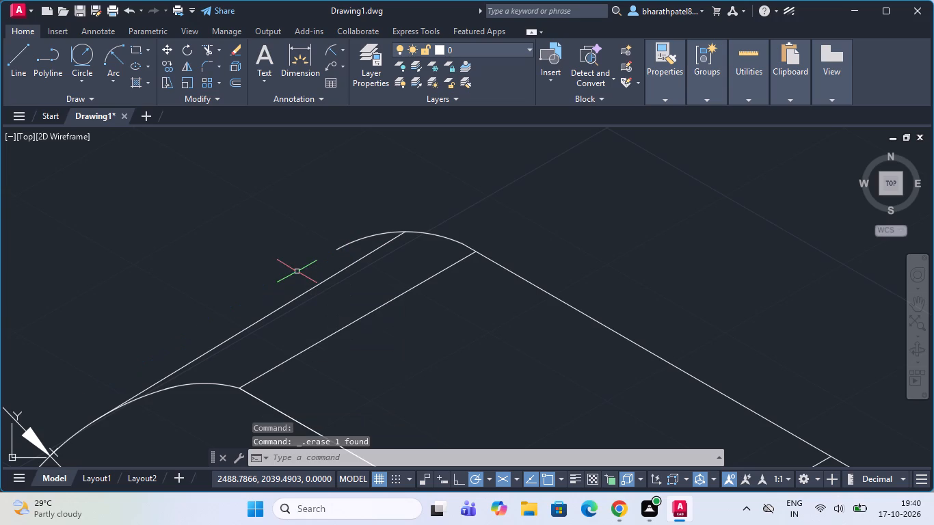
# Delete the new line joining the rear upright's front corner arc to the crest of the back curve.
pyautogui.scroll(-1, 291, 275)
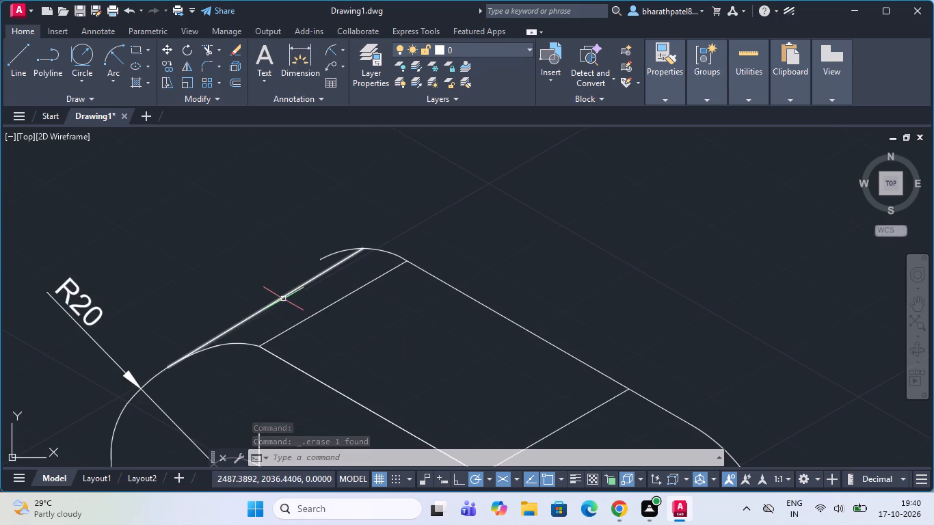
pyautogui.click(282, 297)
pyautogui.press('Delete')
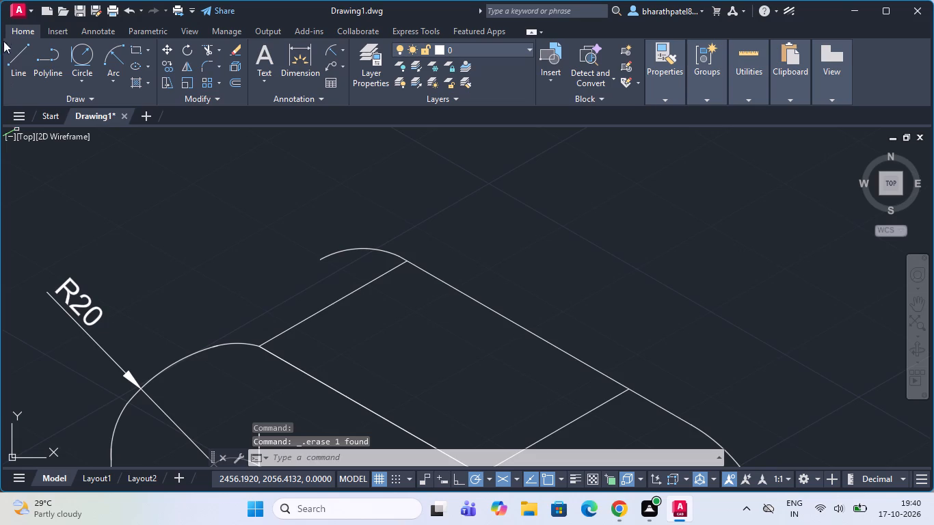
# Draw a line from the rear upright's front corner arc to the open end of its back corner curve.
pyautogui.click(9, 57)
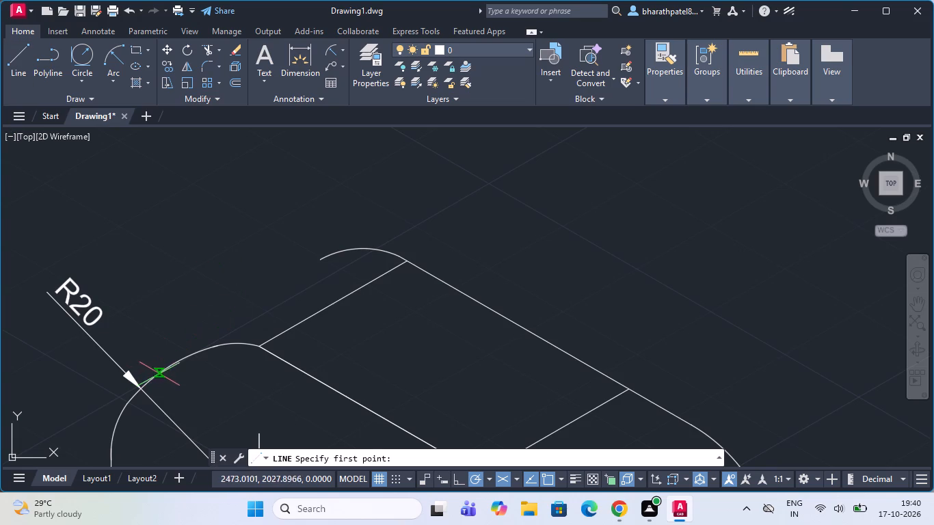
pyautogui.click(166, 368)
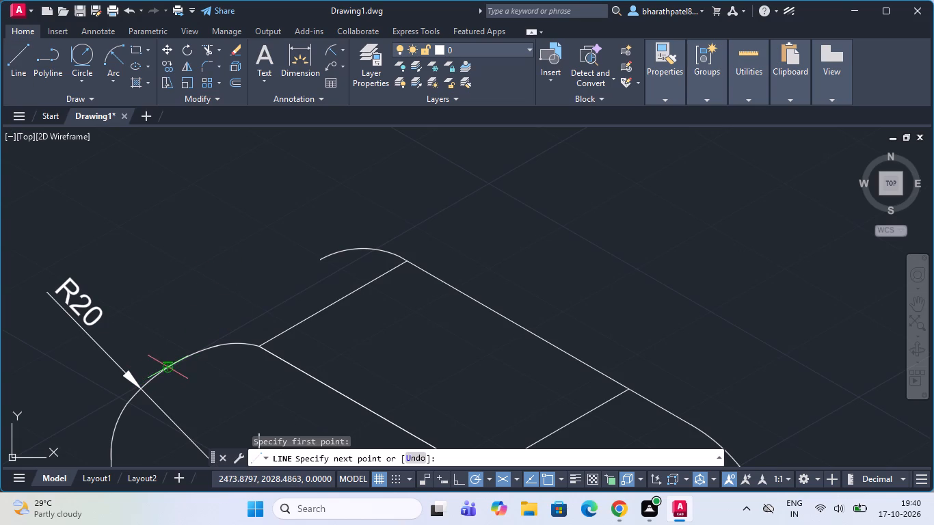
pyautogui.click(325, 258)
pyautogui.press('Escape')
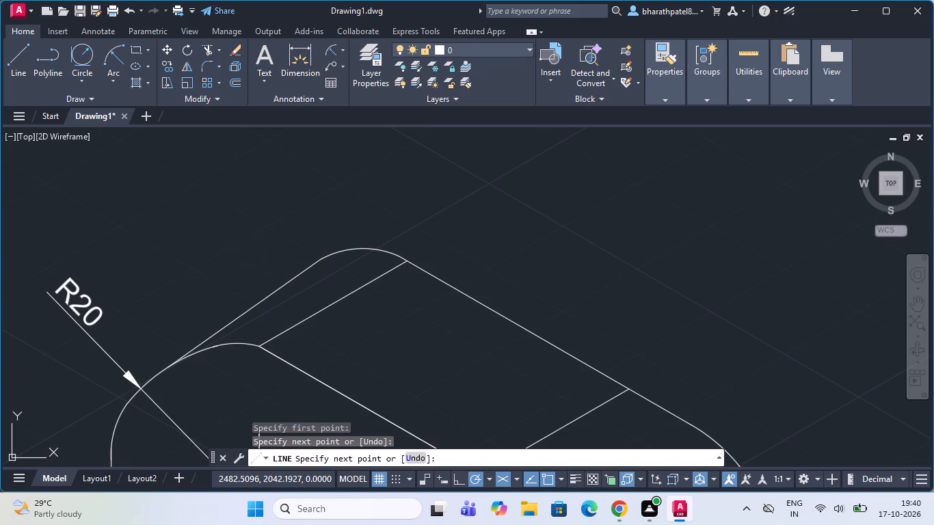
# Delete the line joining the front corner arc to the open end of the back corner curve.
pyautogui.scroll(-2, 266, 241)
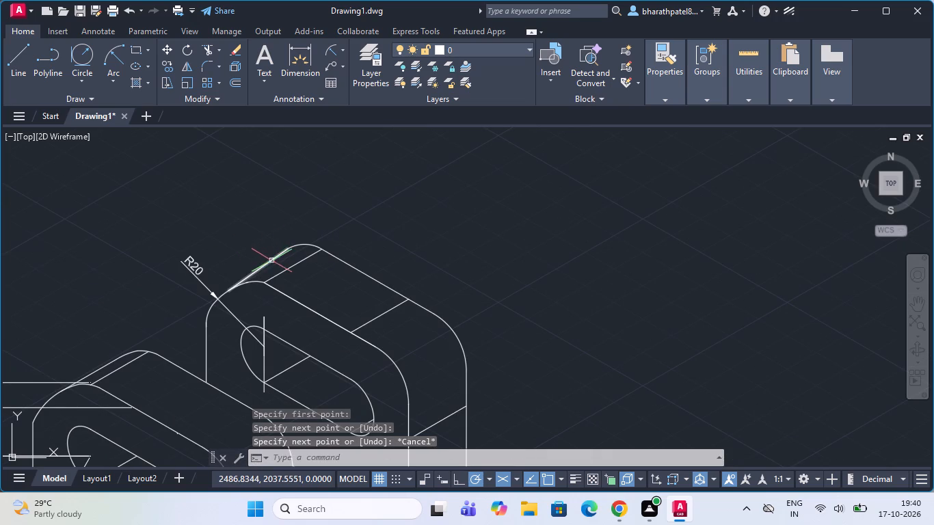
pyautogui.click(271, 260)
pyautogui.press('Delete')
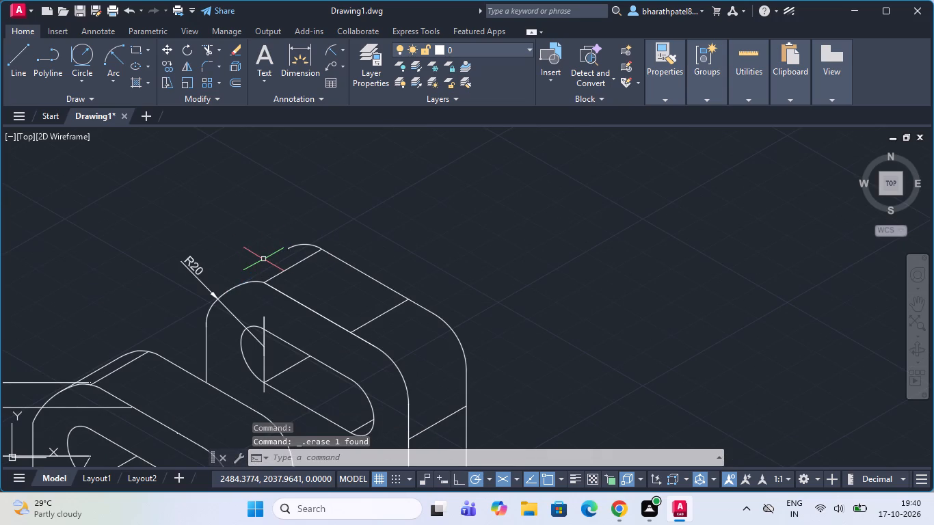
# Draw a line about 41 units long at 30° from the rear upright's front corner arc past its back corner curve.
pyautogui.click(10, 61)
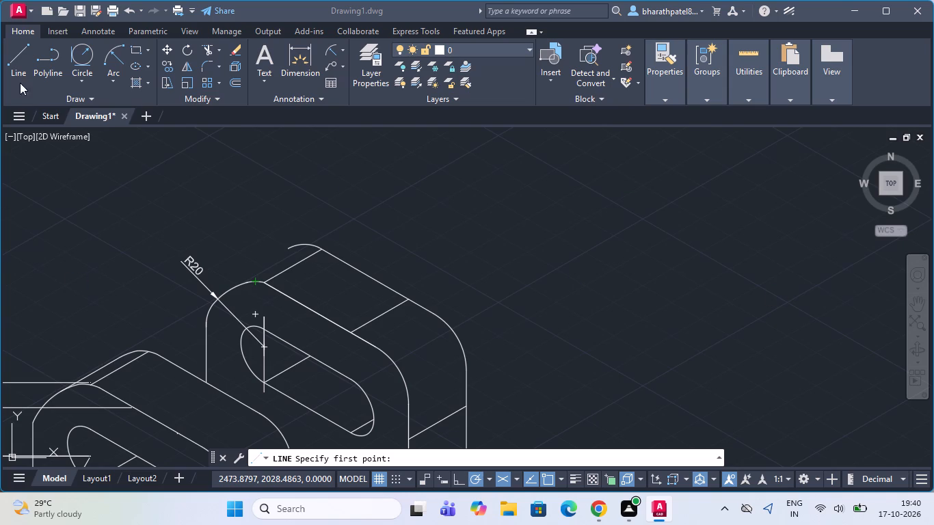
pyautogui.click(8, 53)
pyautogui.click(12, 59)
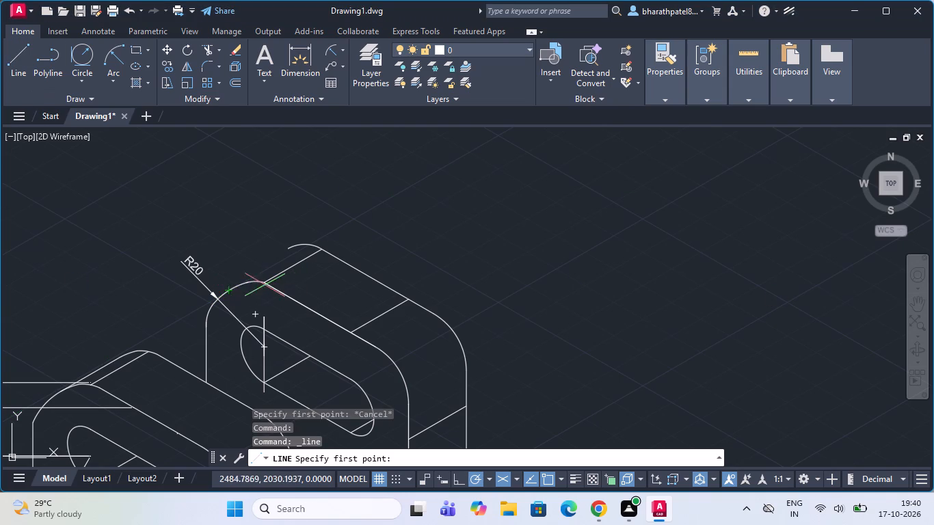
pyautogui.click(227, 293)
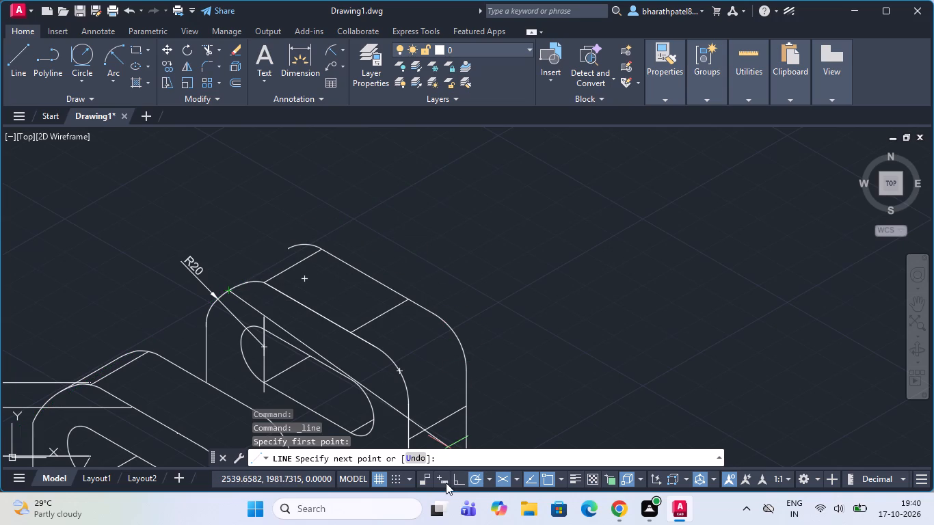
pyautogui.click(488, 476)
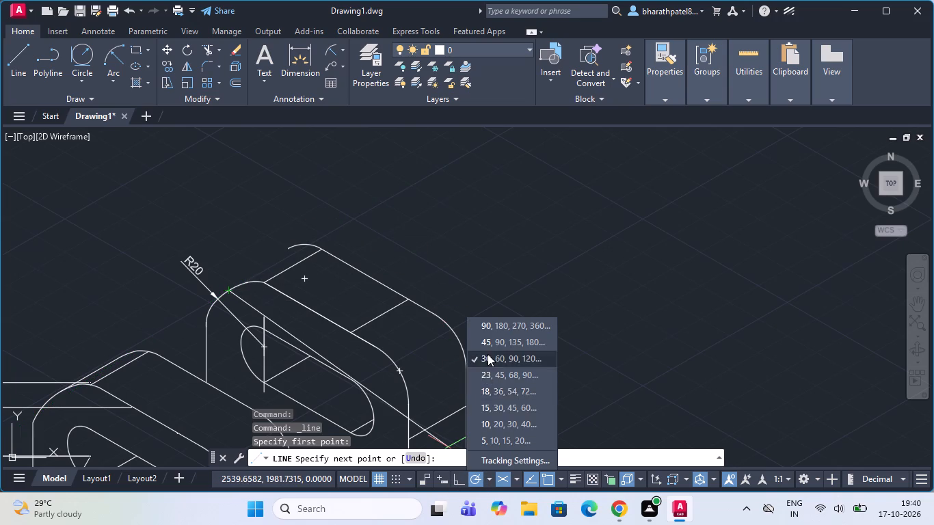
pyautogui.click(488, 354)
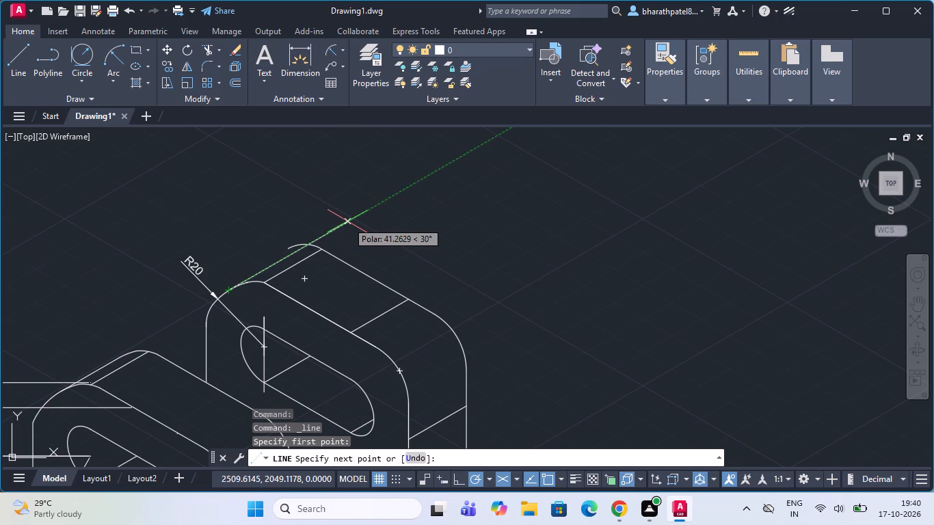
pyautogui.click(347, 221)
pyautogui.press('Escape')
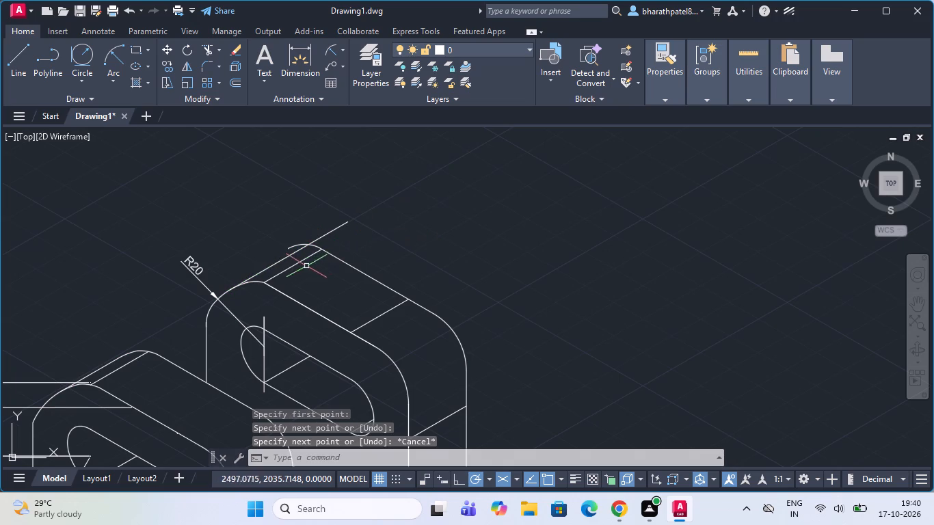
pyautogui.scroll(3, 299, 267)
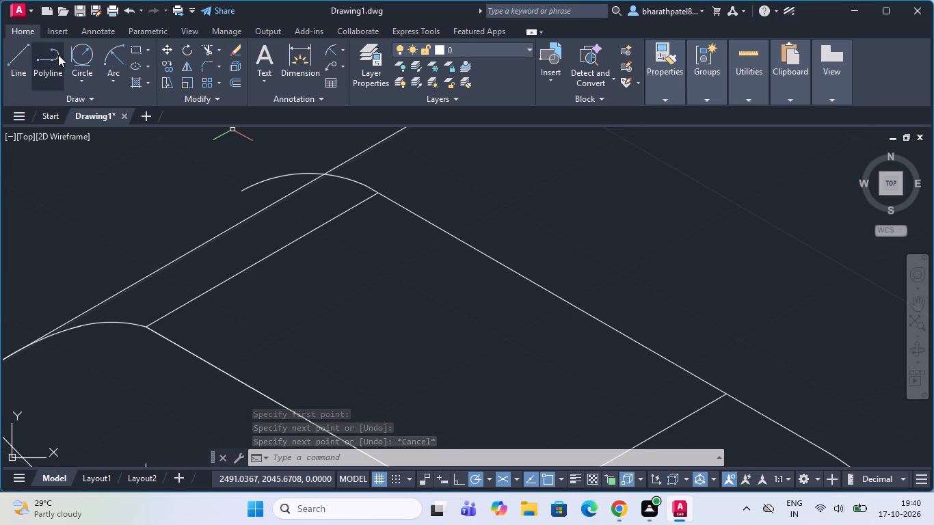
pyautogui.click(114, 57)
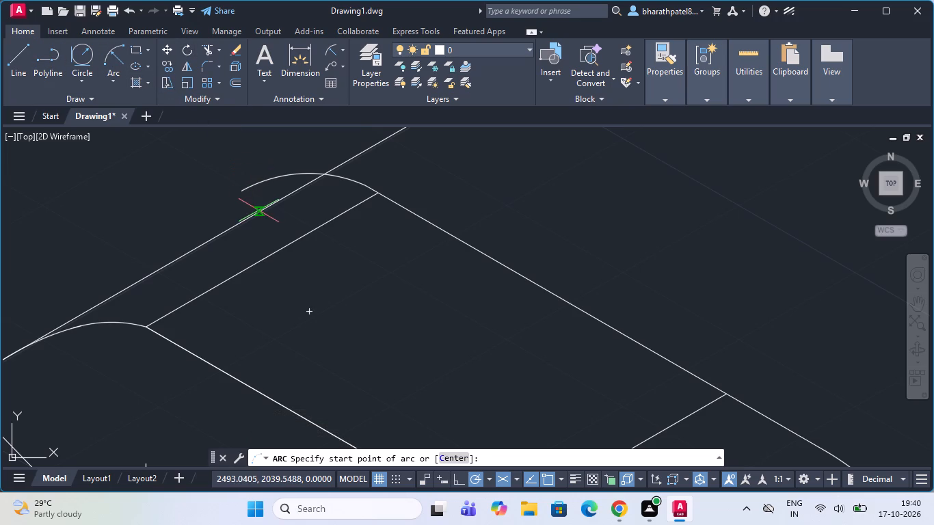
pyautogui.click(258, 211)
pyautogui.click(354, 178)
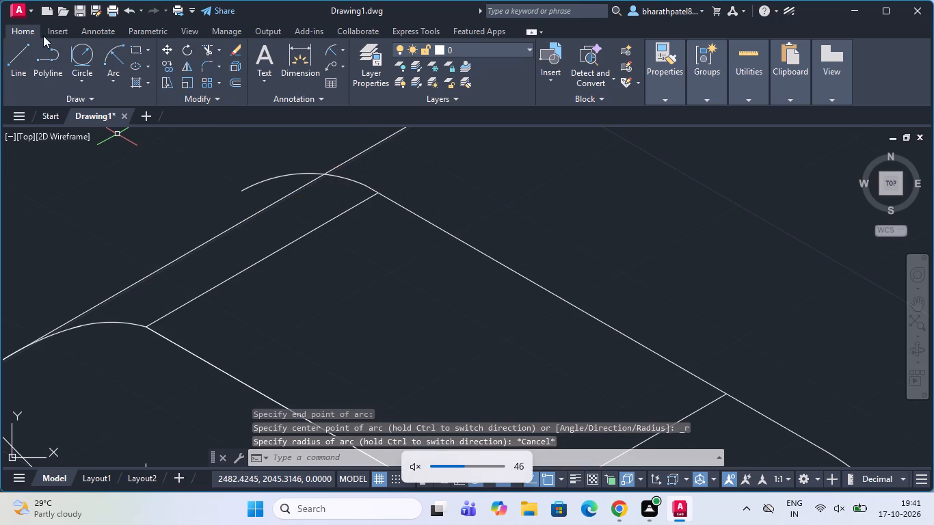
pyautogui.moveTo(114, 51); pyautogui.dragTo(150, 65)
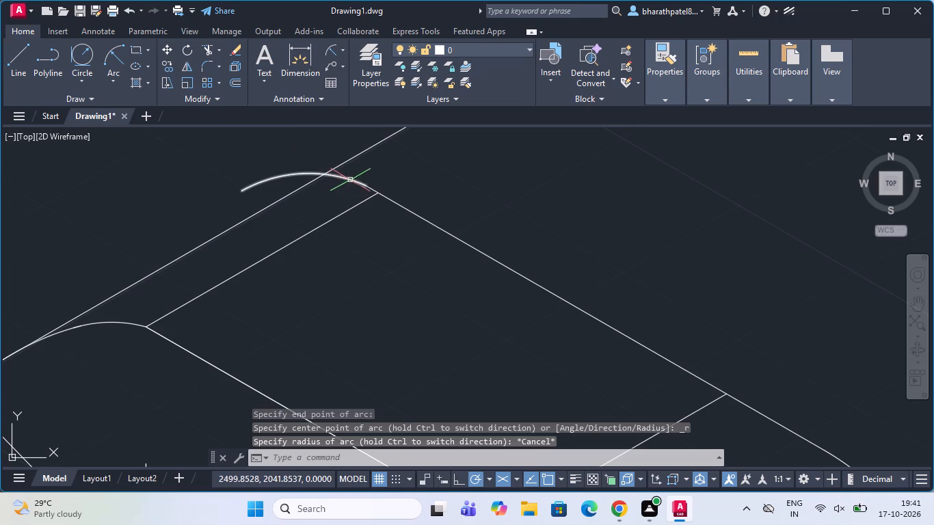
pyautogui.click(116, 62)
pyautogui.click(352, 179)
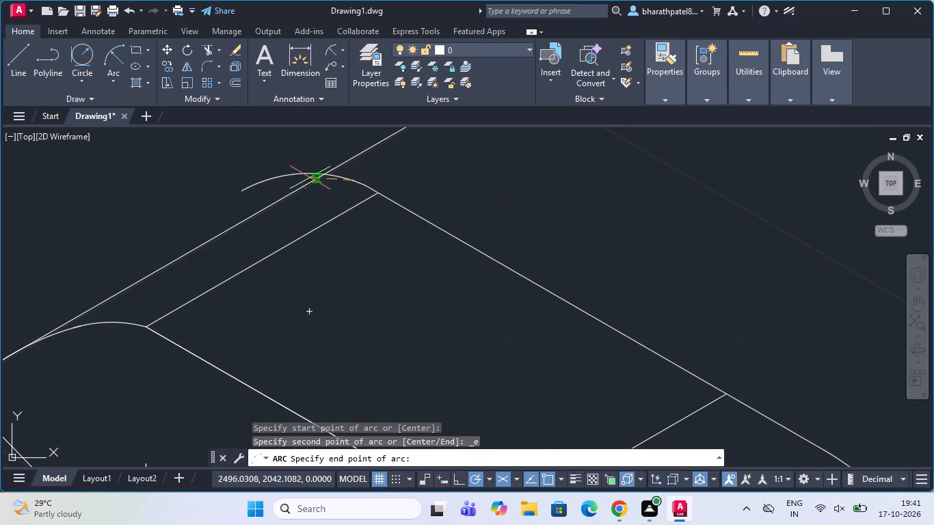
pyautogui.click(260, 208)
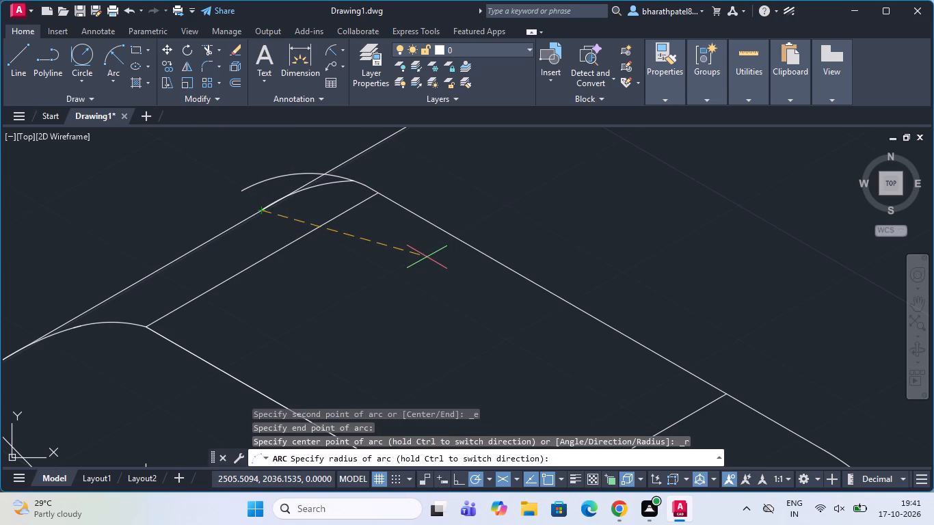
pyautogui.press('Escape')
# Draw a start-end-radius arc from the upper end of the rear upright's back top edge to the new 30° outer depth line.
pyautogui.click(109, 62)
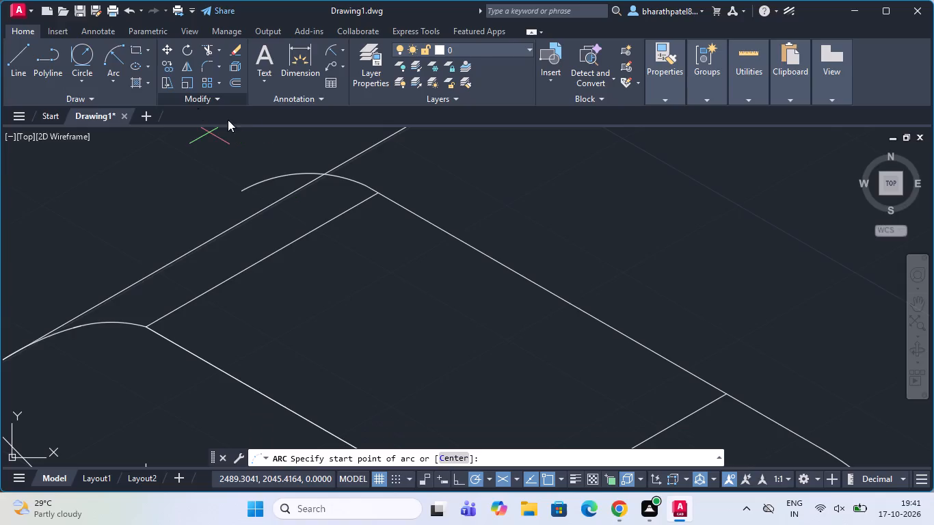
pyautogui.moveTo(378, 189); pyautogui.dragTo(362, 189)
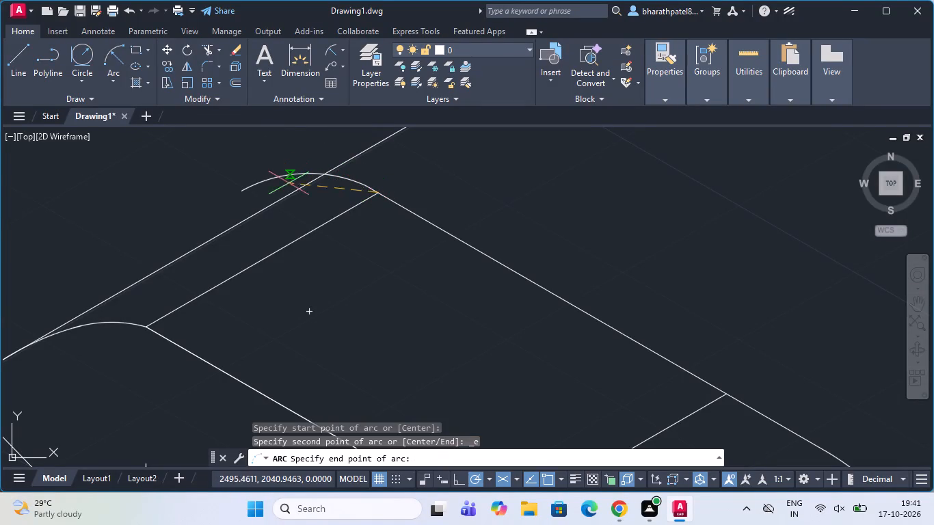
pyautogui.click(271, 200)
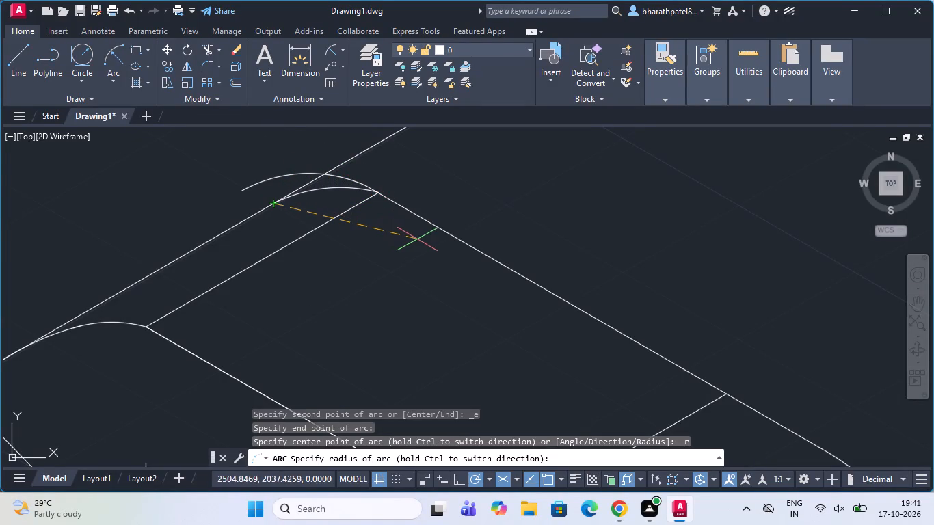
pyautogui.click(379, 219)
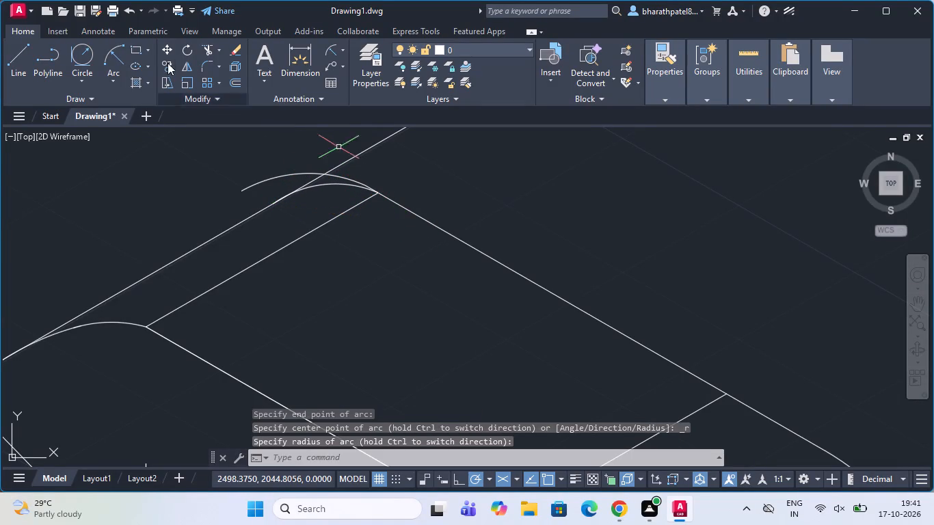
# Trim away the rear upright's old back corner curve and the outer depth line's overhang beyond the new arc.
pyautogui.click(202, 46)
pyautogui.scroll(2, 332, 168)
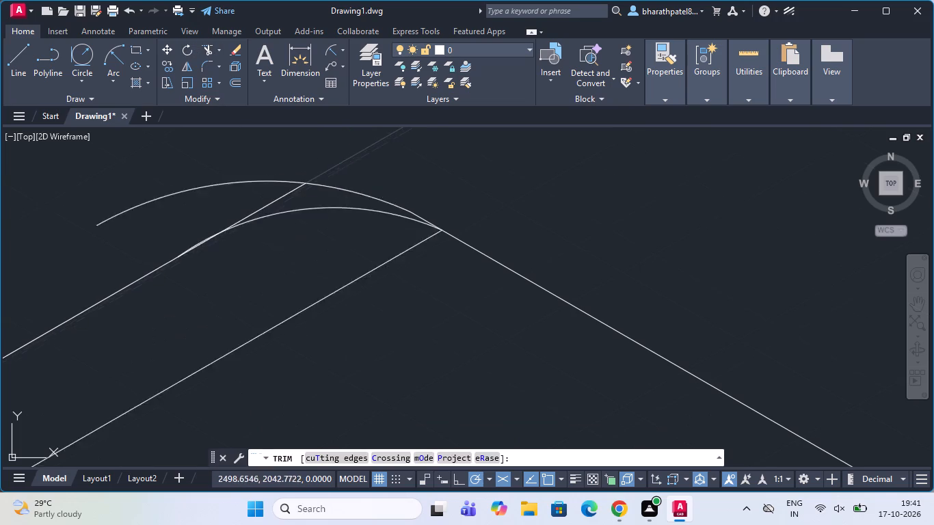
pyautogui.scroll(1, 332, 168)
pyautogui.moveTo(358, 179); pyautogui.dragTo(380, 189)
pyautogui.click(457, 238)
# Draw a vertical line from the upper end of the 30 dimension's far extension line to above the front upright's front top edge.
pyautogui.scroll(-4, 442, 209)
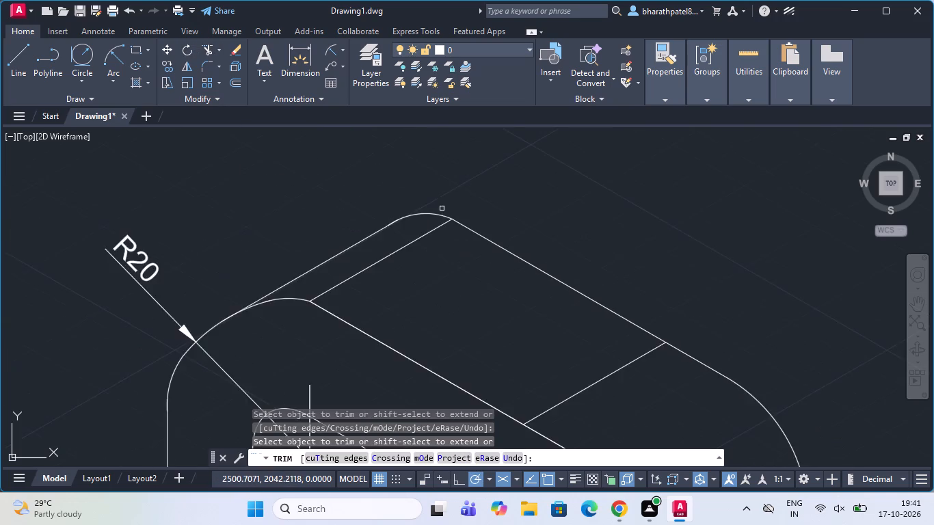
pyautogui.scroll(-2, 442, 208)
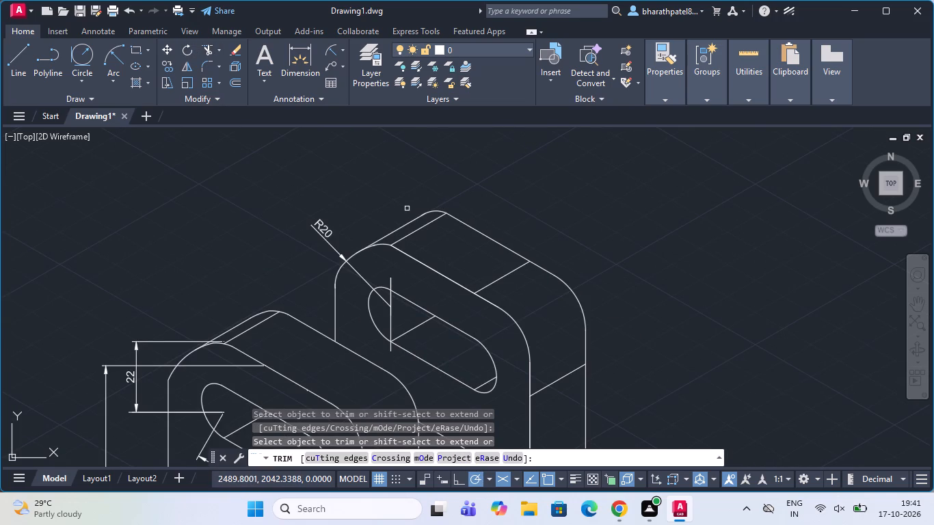
pyautogui.scroll(1, 413, 256)
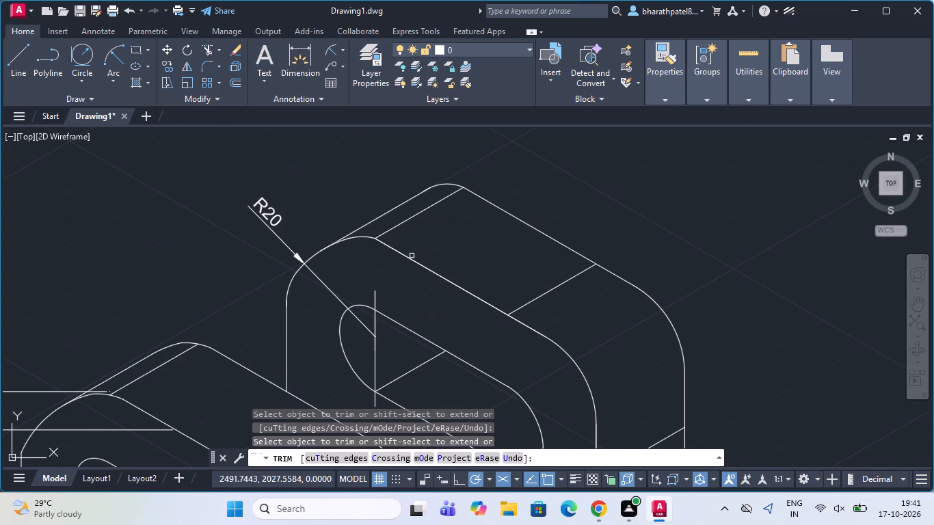
pyautogui.scroll(-2, 409, 248)
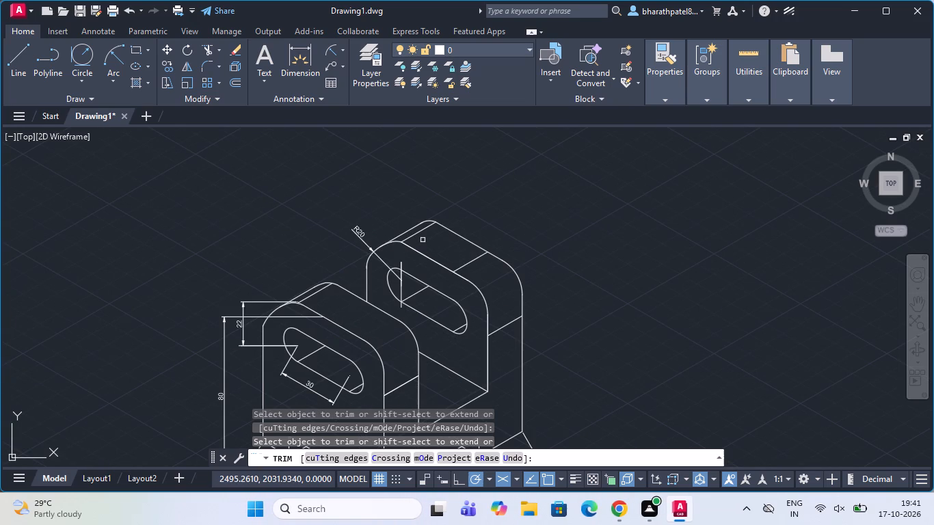
pyautogui.click(11, 55)
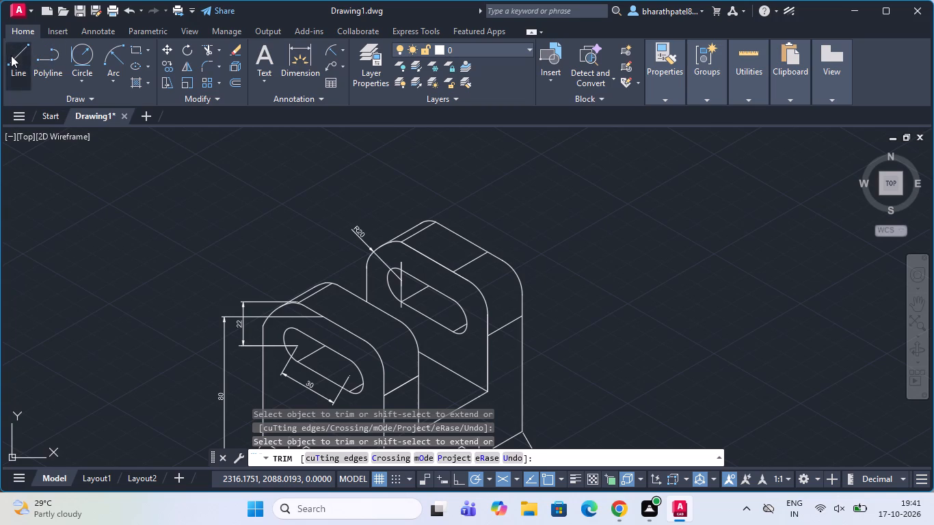
pyautogui.click(349, 378)
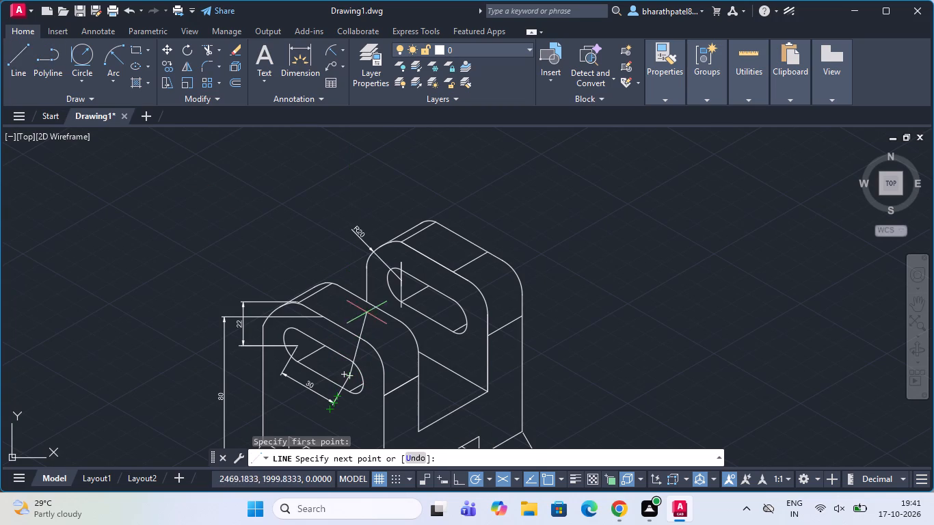
pyautogui.click(353, 303)
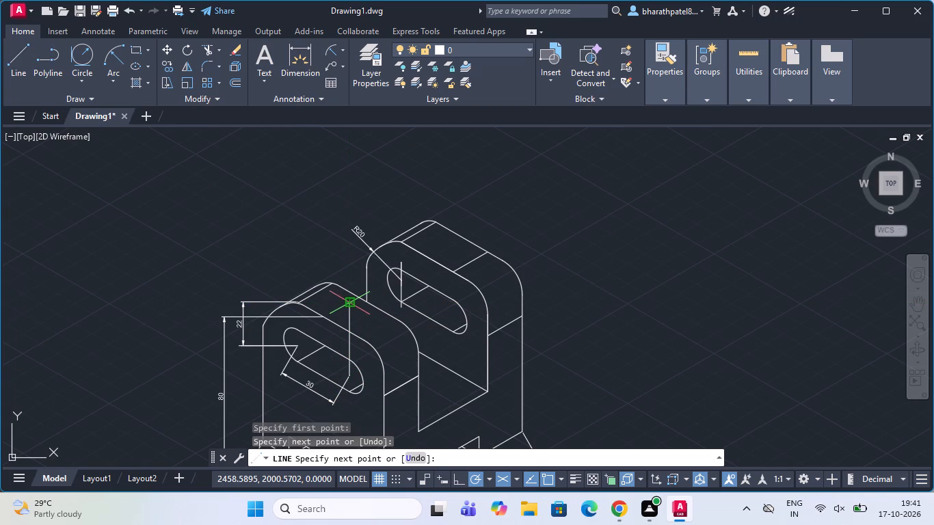
pyautogui.press('Escape')
# Draw a 30° line from the vertical line's crossing on the front upright's front top edge to beyond its back top edge.
pyautogui.click(17, 64)
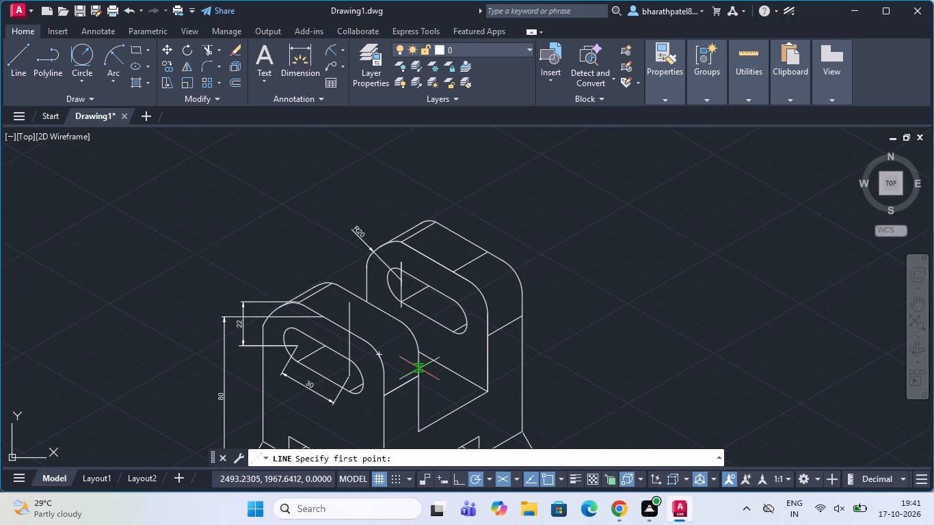
pyautogui.scroll(2, 380, 352)
pyautogui.click(297, 304)
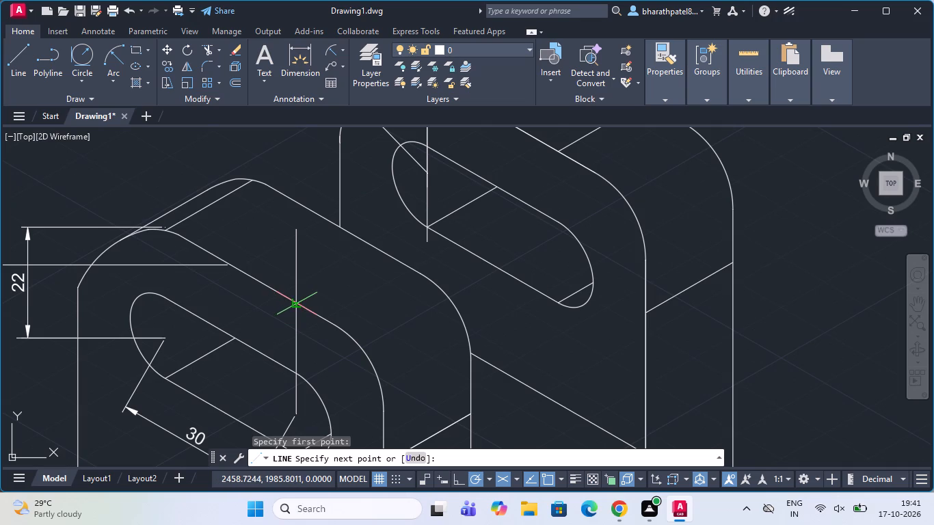
pyautogui.click(407, 242)
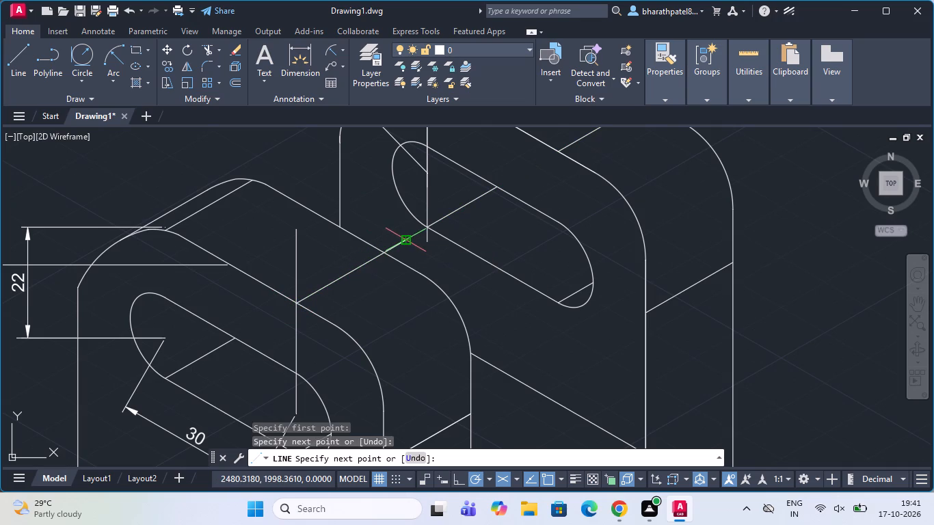
pyautogui.press('Escape')
# Trim the new depth line beyond the front upright's back top edge and the vertical line above its front top edge.
pyautogui.click(204, 47)
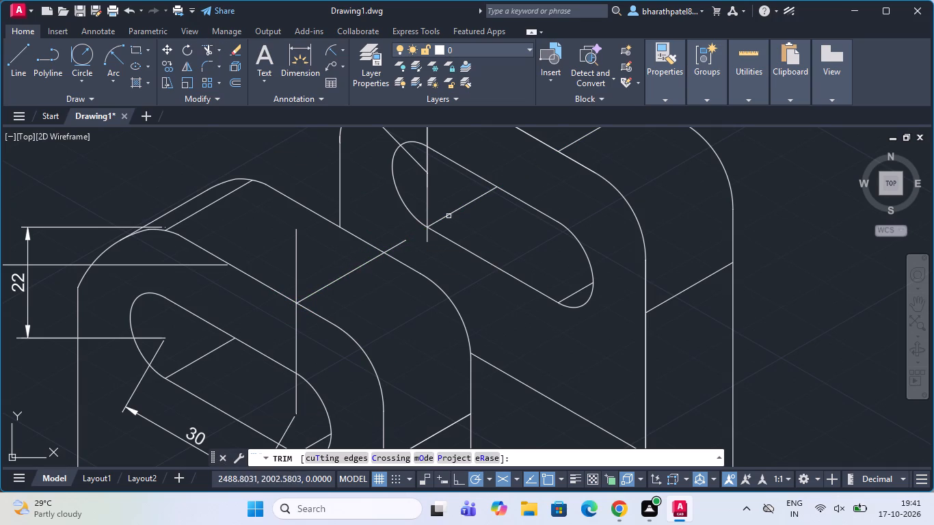
pyautogui.click(400, 245)
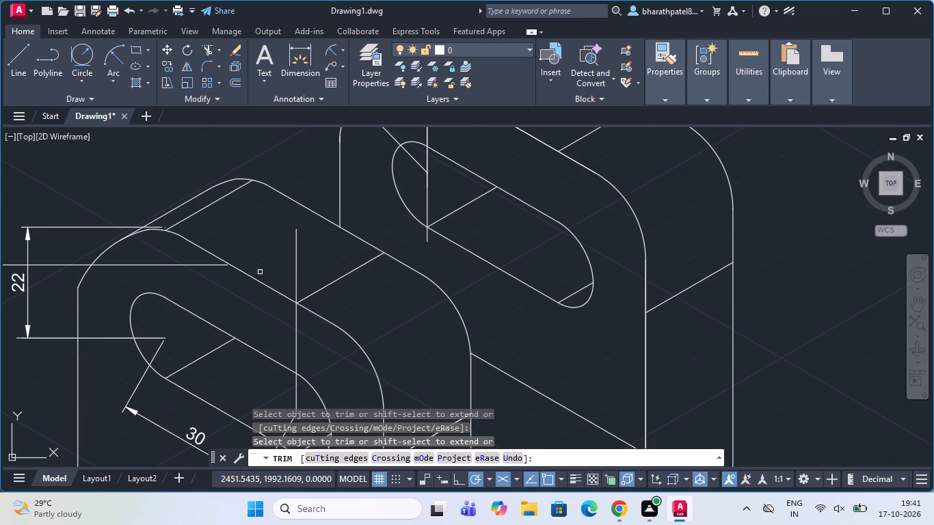
pyautogui.click(264, 267)
pyautogui.click(315, 260)
# Trim away the whole vertical construction line crossing the rear upright's slot, above, below and inside the slot outline.
pyautogui.scroll(-2, 315, 259)
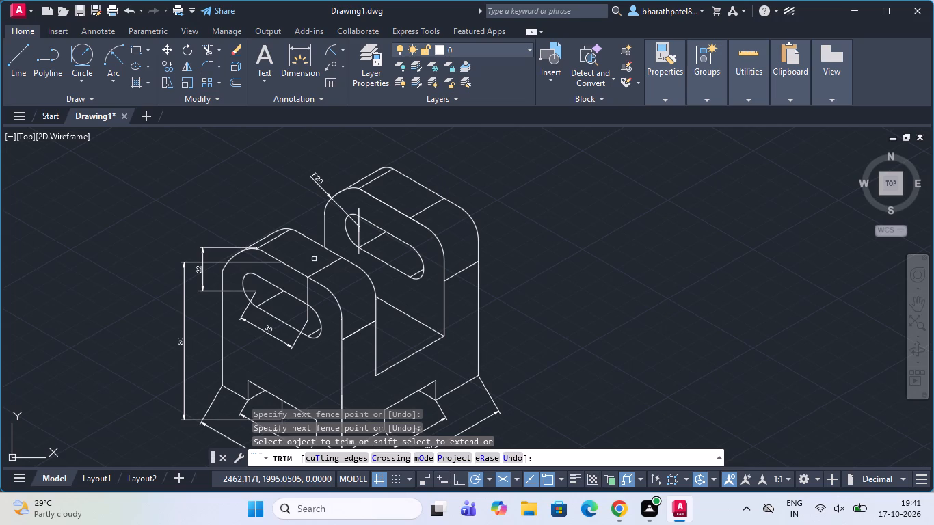
pyautogui.scroll(1, 329, 232)
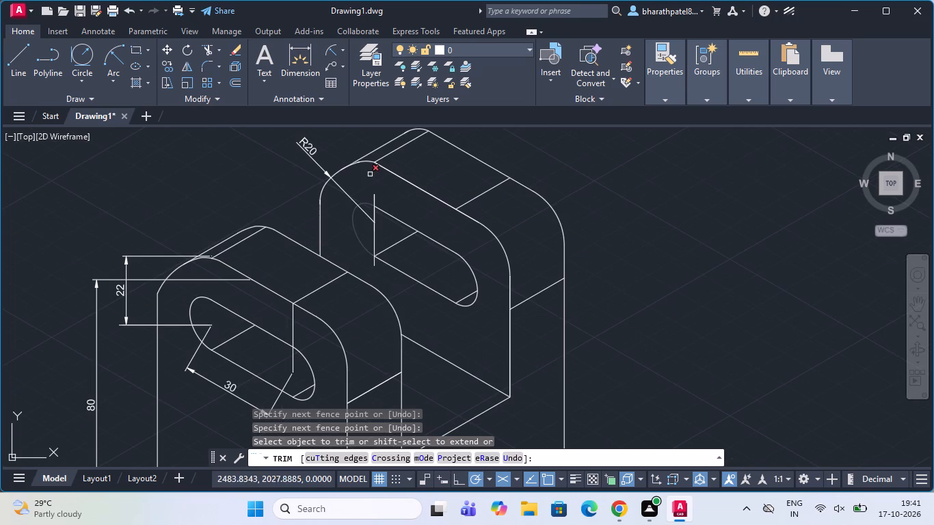
pyautogui.click(375, 200)
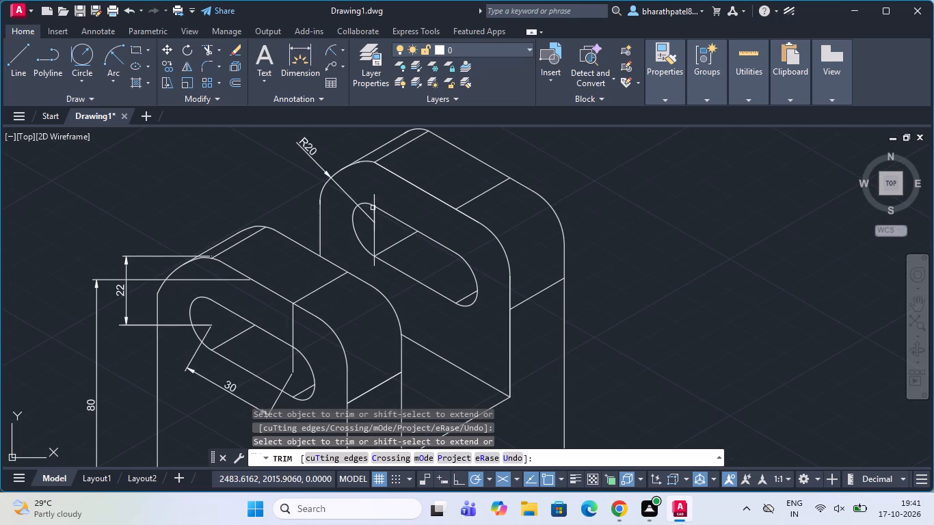
pyautogui.click(366, 198)
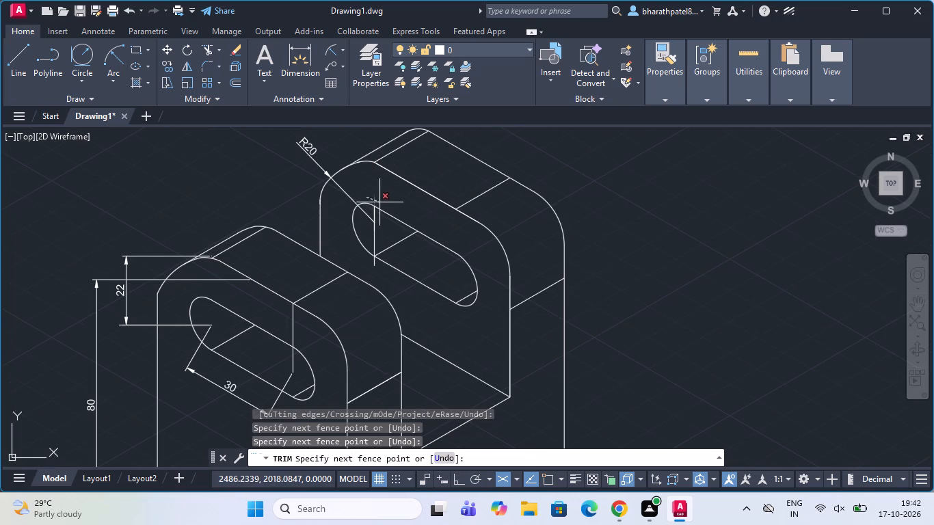
pyautogui.click(383, 204)
pyautogui.scroll(3, 366, 244)
pyautogui.click(366, 297)
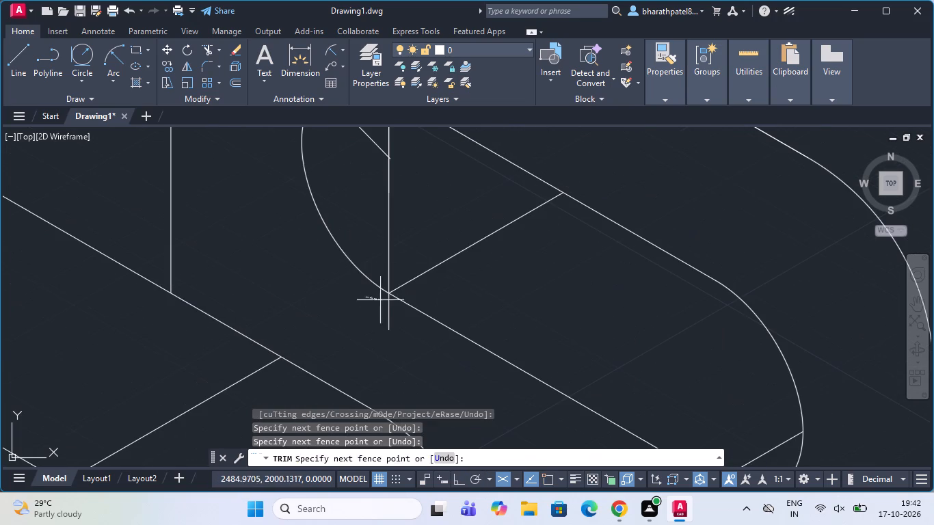
pyautogui.click(401, 309)
pyautogui.click(373, 231)
pyautogui.click(421, 217)
pyautogui.scroll(-2, 421, 217)
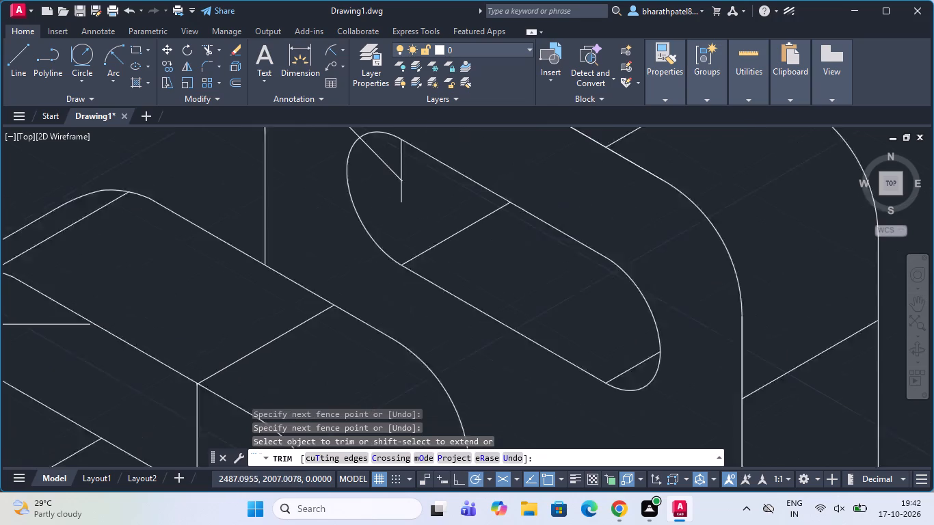
pyautogui.scroll(2, 403, 181)
pyautogui.moveTo(403, 181); pyautogui.dragTo(416, 185)
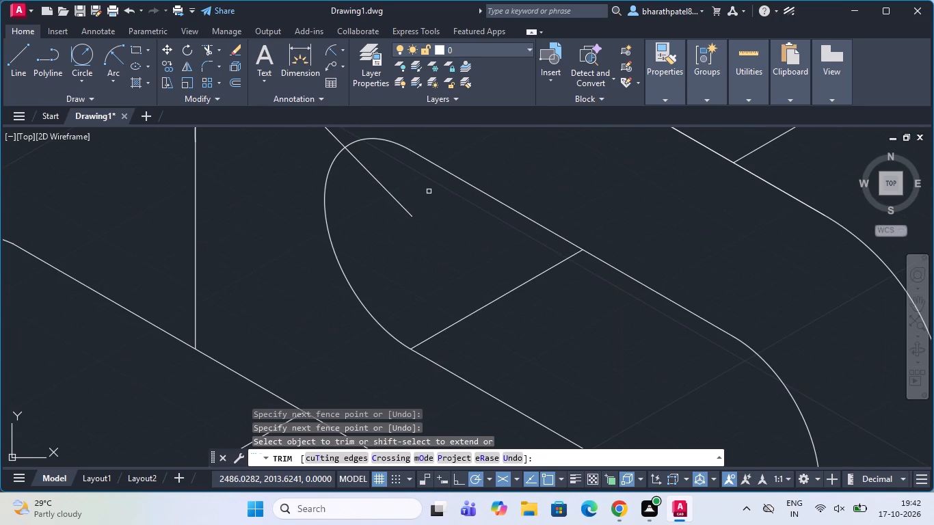
pyautogui.scroll(-3, 425, 207)
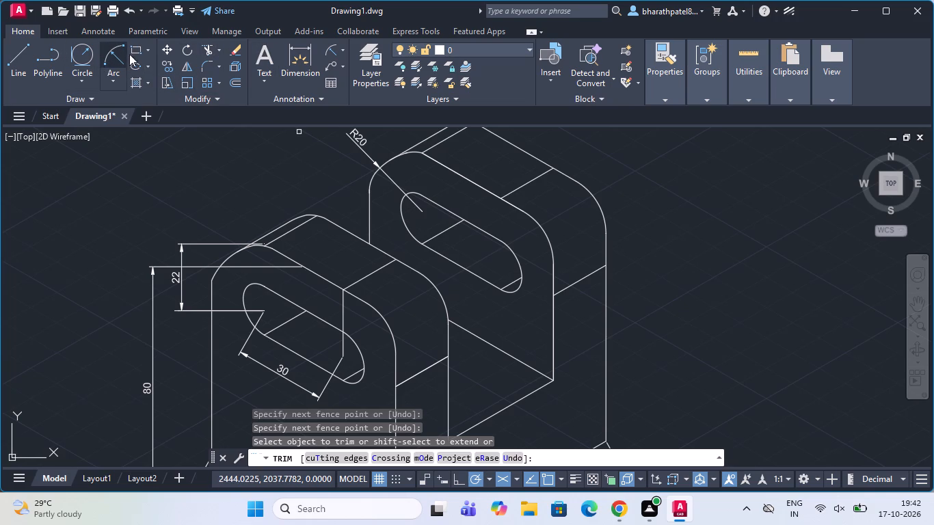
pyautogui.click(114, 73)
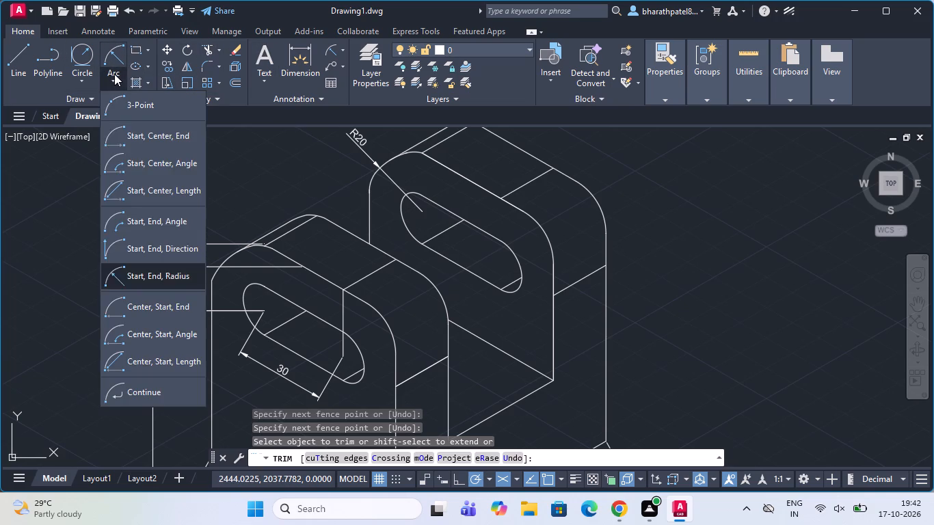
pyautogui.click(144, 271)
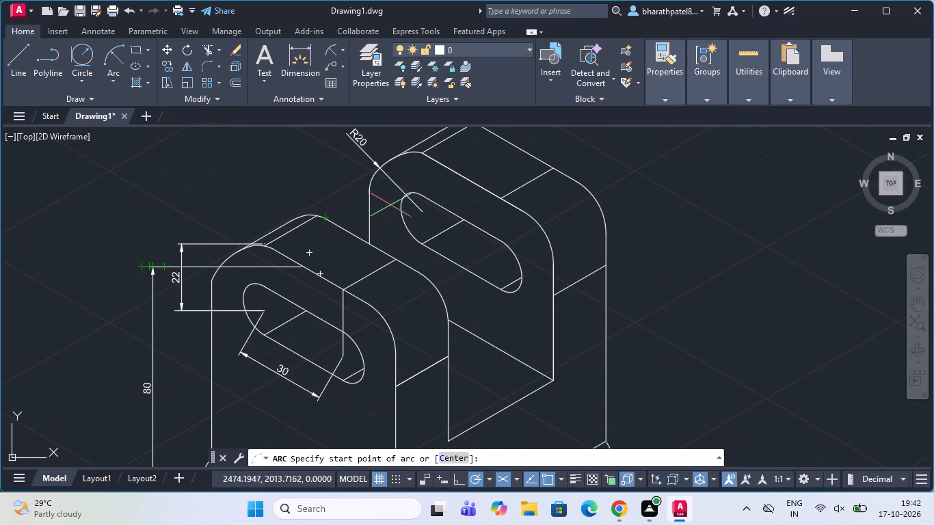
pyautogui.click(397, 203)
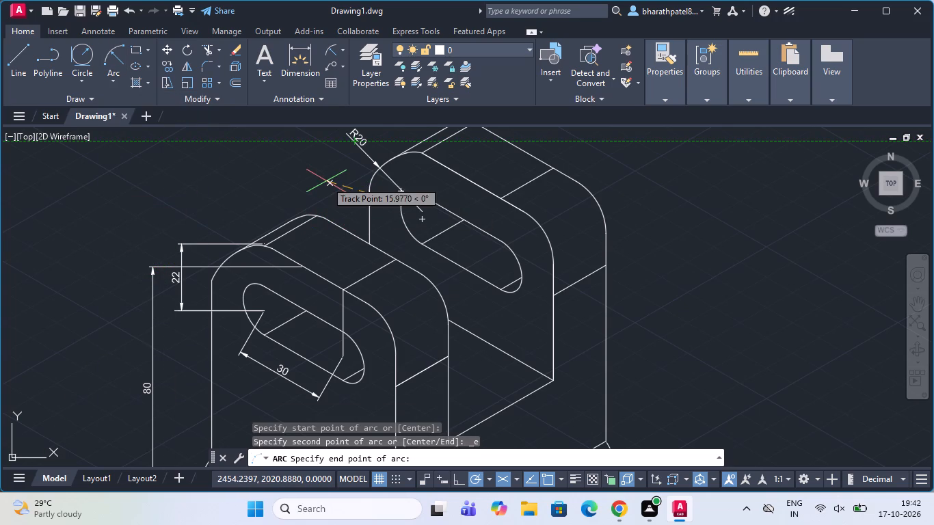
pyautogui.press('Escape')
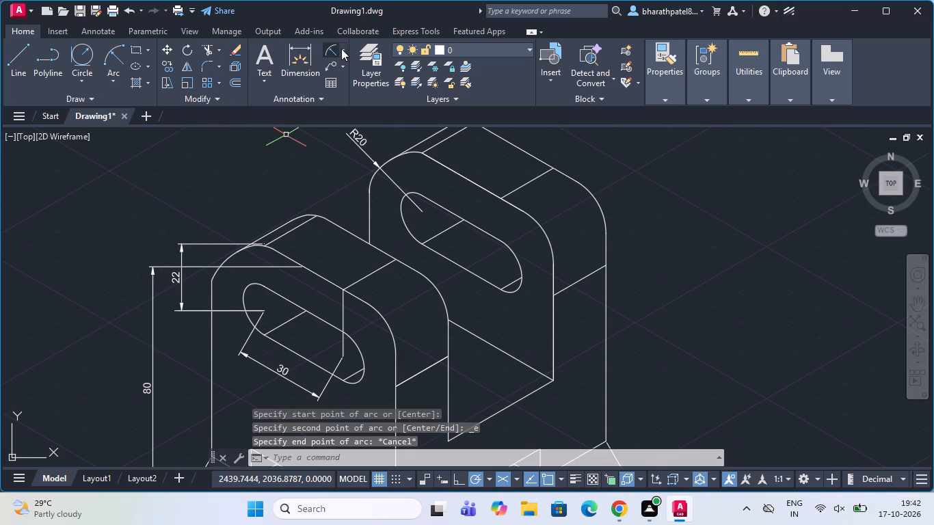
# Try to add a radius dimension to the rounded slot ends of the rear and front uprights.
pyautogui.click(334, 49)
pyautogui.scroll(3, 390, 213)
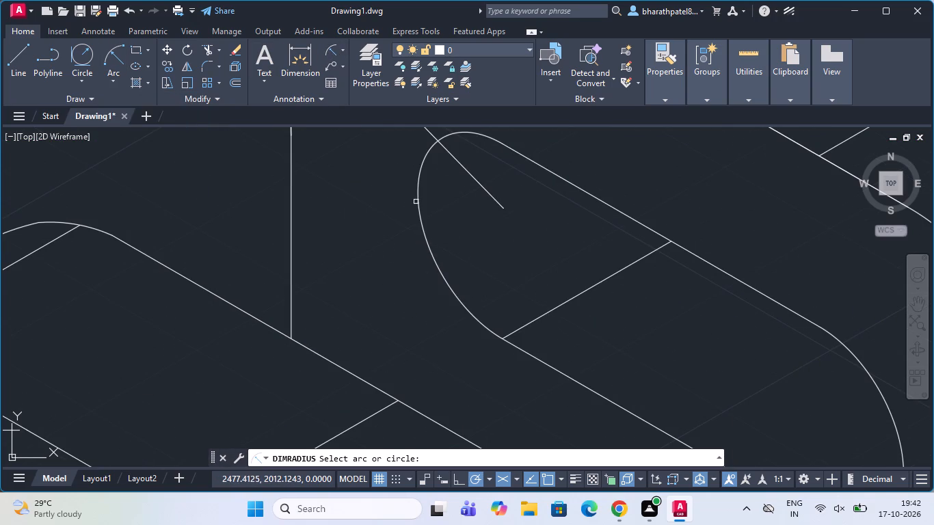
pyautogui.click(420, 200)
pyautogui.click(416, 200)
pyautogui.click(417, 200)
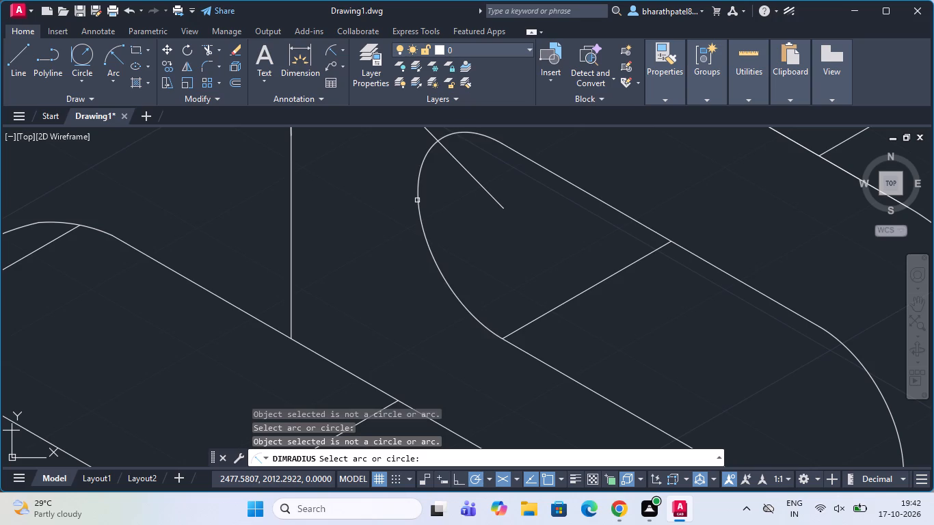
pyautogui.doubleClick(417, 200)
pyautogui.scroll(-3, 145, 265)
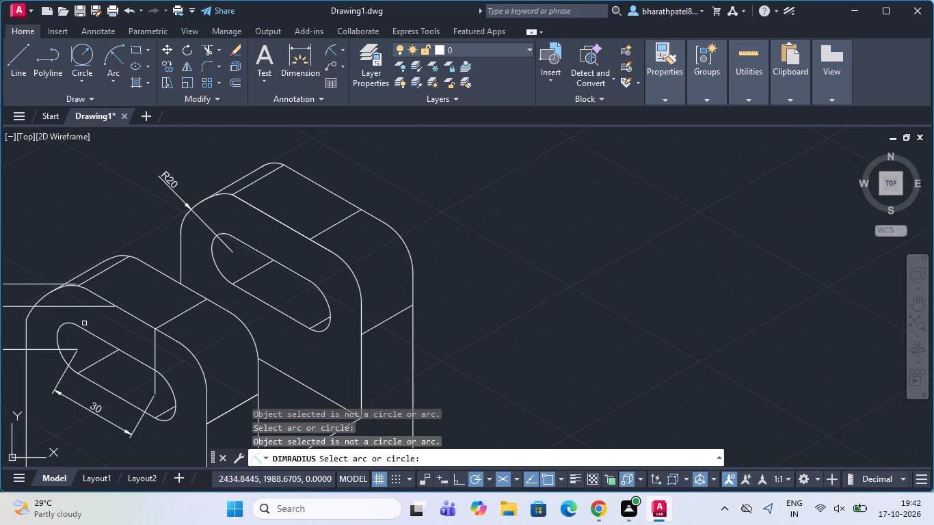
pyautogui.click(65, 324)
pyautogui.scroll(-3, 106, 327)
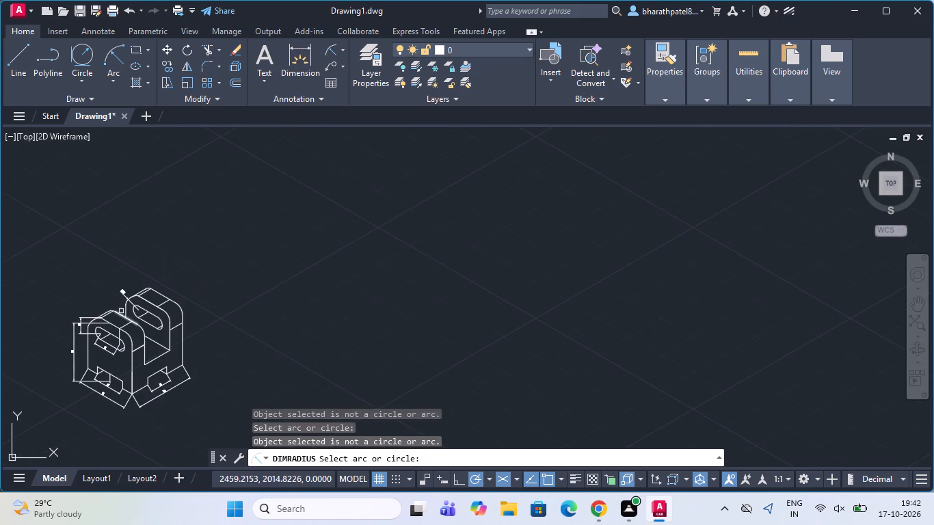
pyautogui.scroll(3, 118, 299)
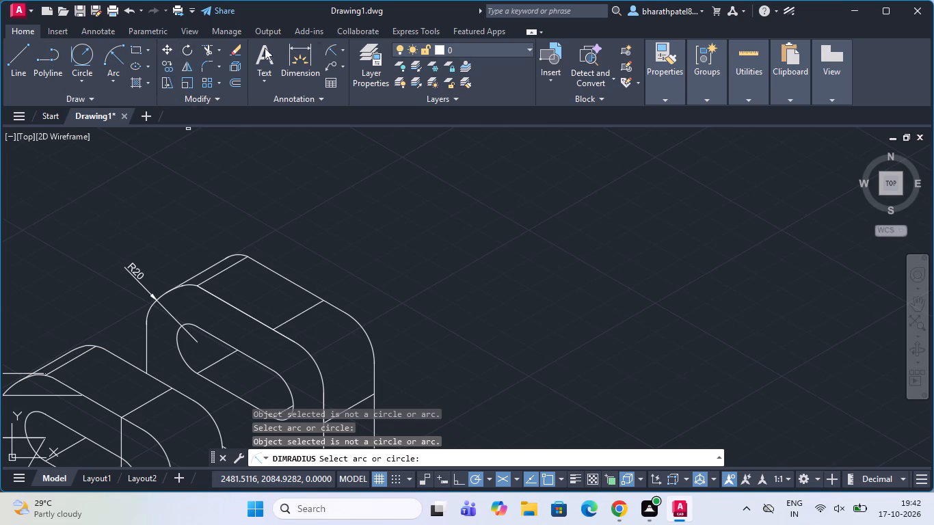
# Add an aligned dimension to the rear upright's top depth line, placed just off the line over the top face.
pyautogui.click(341, 47)
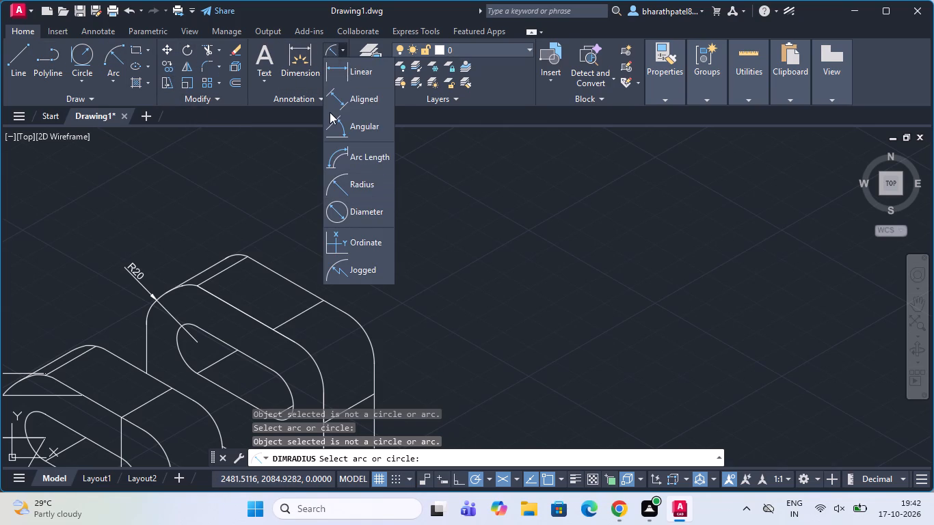
pyautogui.click(330, 105)
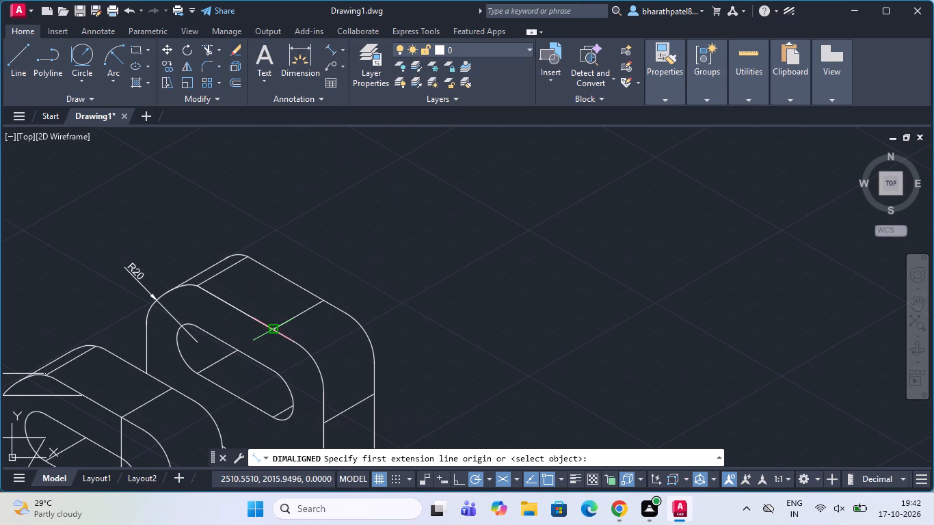
pyautogui.click(277, 331)
pyautogui.scroll(4, 280, 329)
pyautogui.scroll(-2, 425, 191)
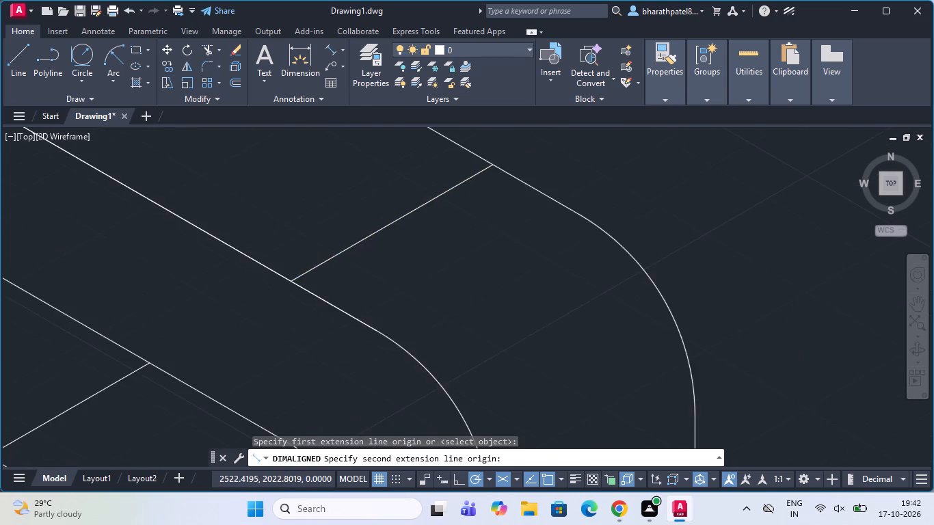
pyautogui.scroll(3, 462, 170)
pyautogui.click(469, 201)
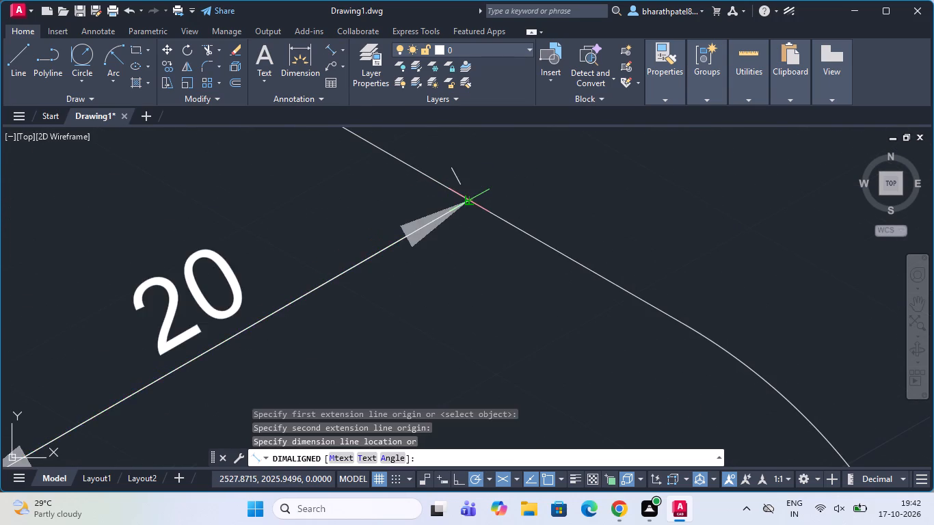
pyautogui.scroll(-2, 468, 202)
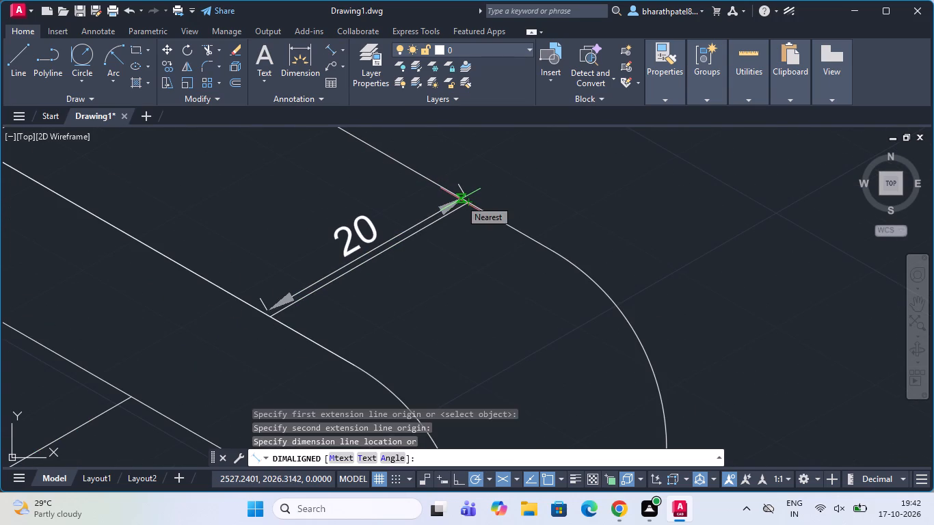
pyautogui.scroll(-2, 460, 200)
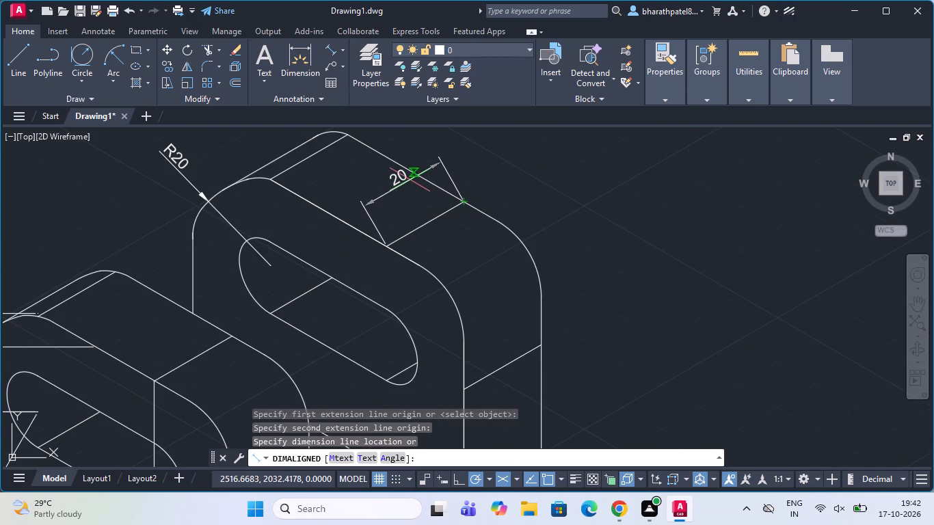
pyautogui.click(410, 180)
pyautogui.scroll(-2, 420, 201)
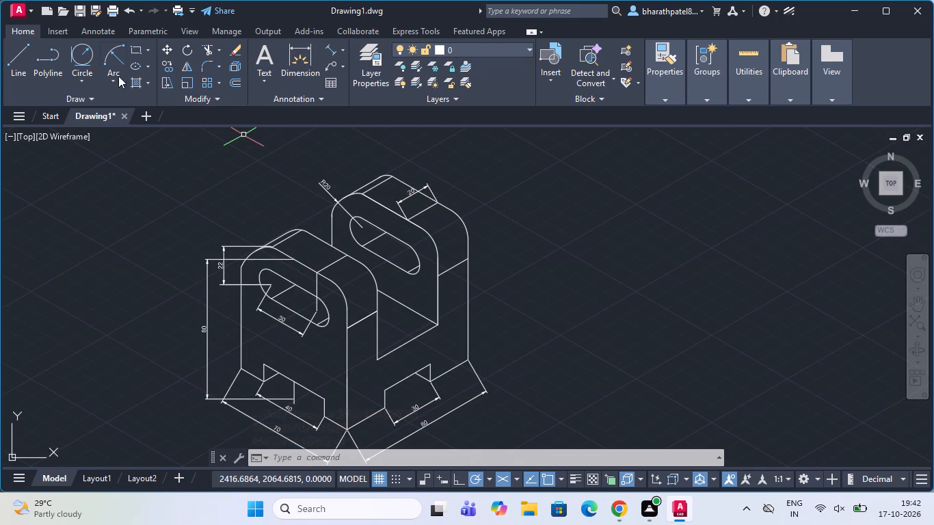
# Draw a vertical line from the gap floor's corner at the rear upright to just below the block's bottom edge.
pyautogui.click(8, 64)
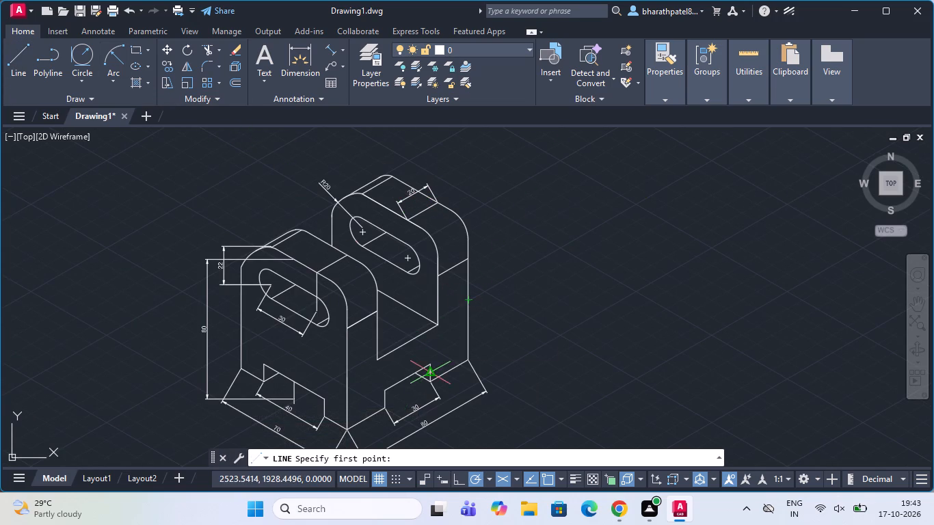
pyautogui.scroll(3, 428, 371)
pyautogui.moveTo(451, 182); pyautogui.dragTo(451, 191)
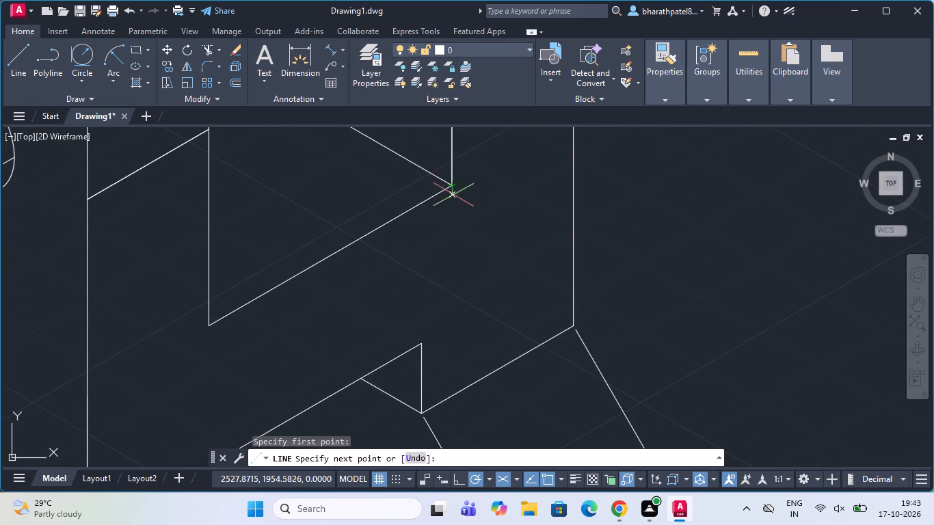
pyautogui.click(459, 411)
pyautogui.press('Escape')
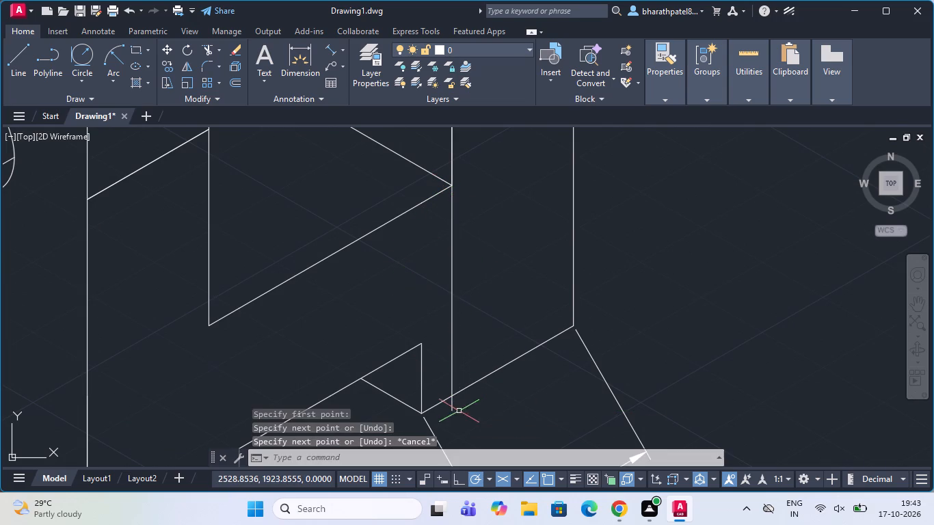
# Add an aligned dimension from the gap floor's corner down to the block's bottom edge, placed outside the block beyond the rear upright.
pyautogui.click(331, 46)
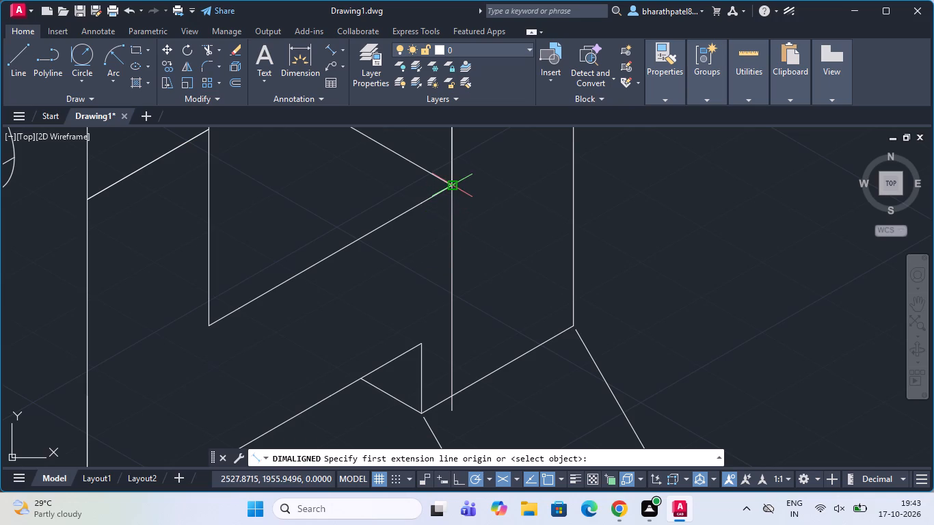
pyautogui.moveTo(451, 183); pyautogui.dragTo(455, 207)
pyautogui.click(451, 399)
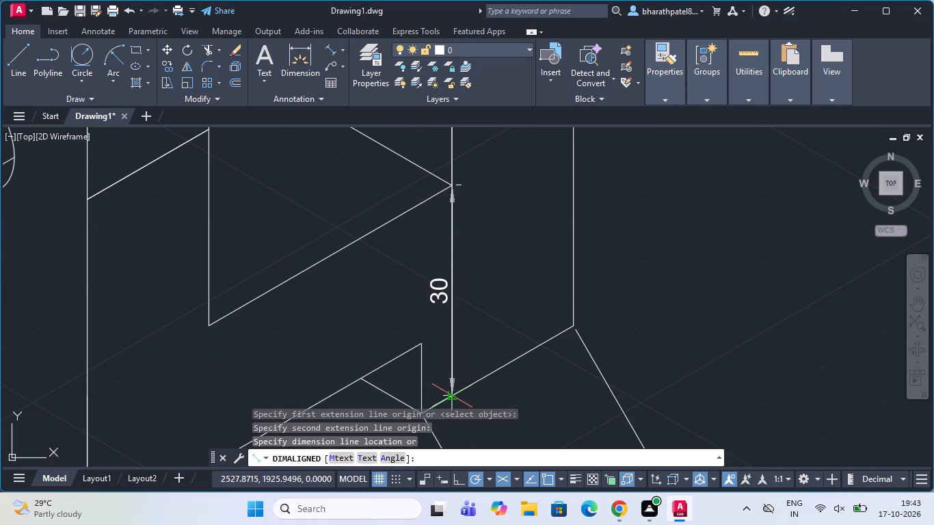
pyautogui.scroll(-1, 451, 399)
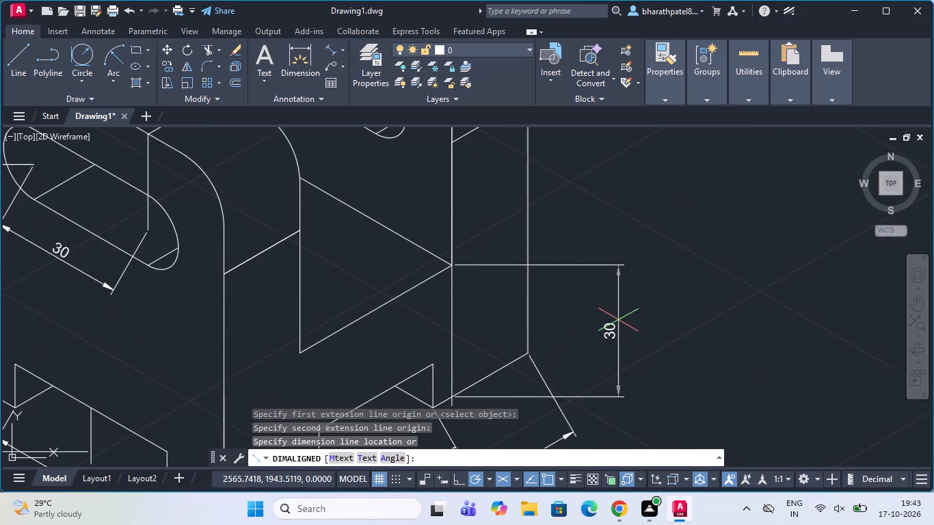
pyautogui.click(618, 320)
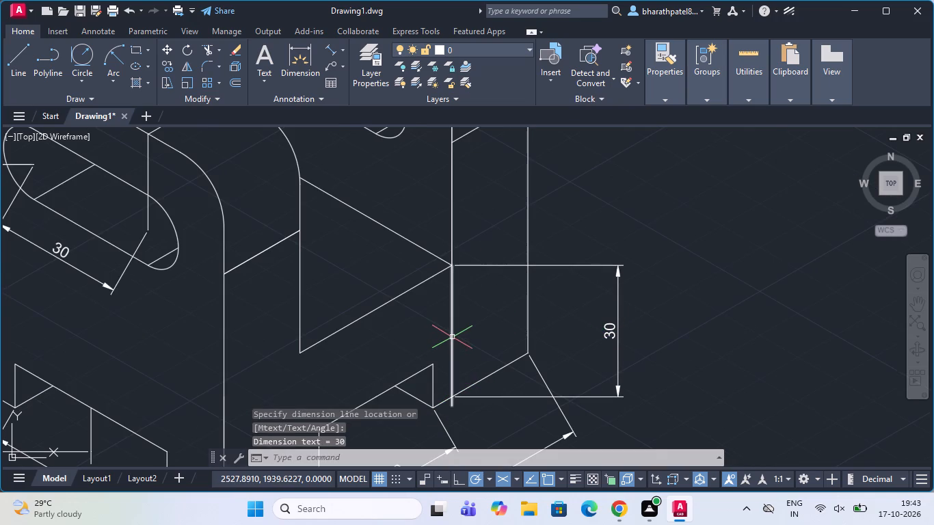
# Delete the vertical helper line between the gap floor's corner and the bottom edge.
pyautogui.click(452, 337)
pyautogui.press('Delete')
# Add an aligned dimension to the vertical edge of the 30 mm wide bottom notch, placed just beyond the notch toward the rear upright.
pyautogui.scroll(-3, 442, 312)
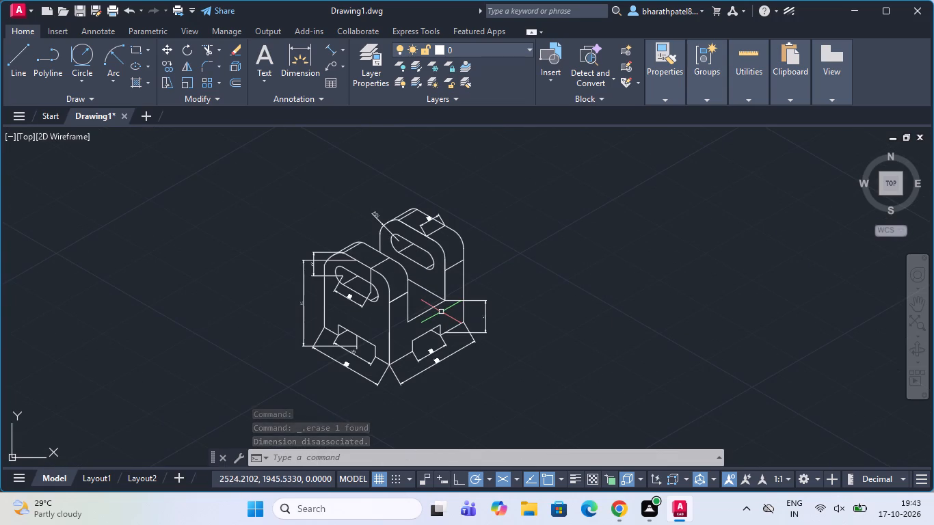
pyautogui.scroll(4, 442, 338)
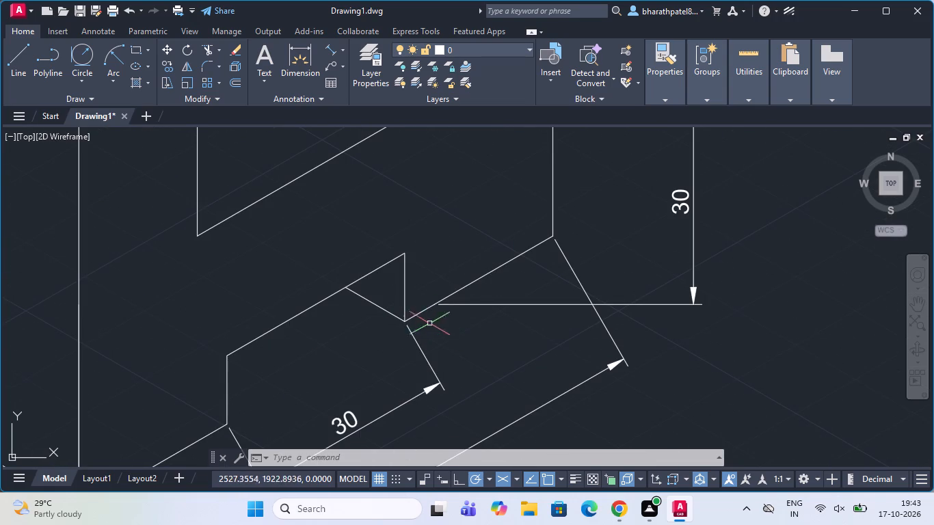
pyautogui.click(332, 47)
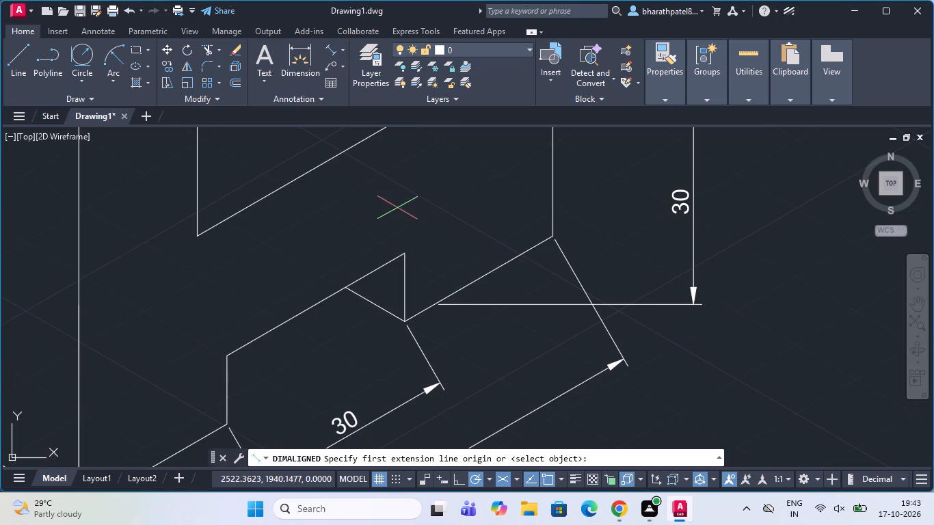
pyautogui.scroll(3, 394, 262)
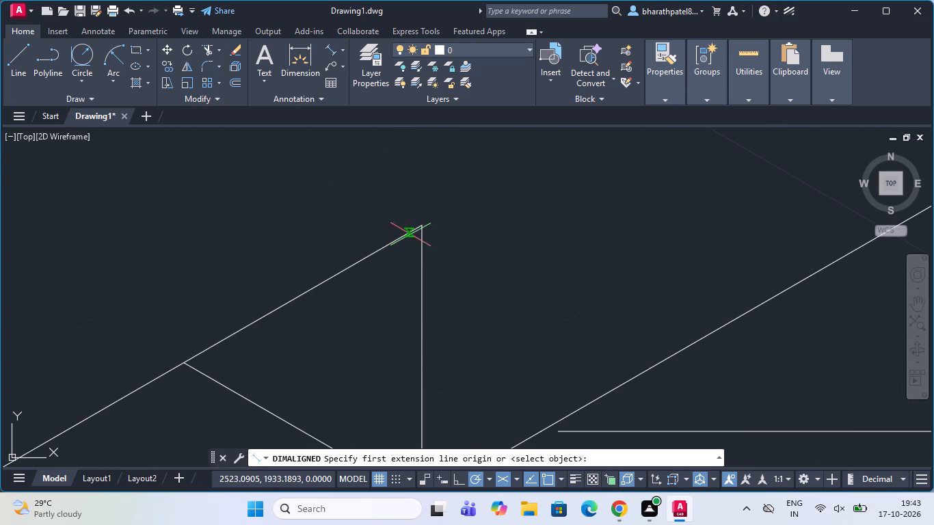
pyautogui.click(421, 226)
pyautogui.scroll(-3, 421, 226)
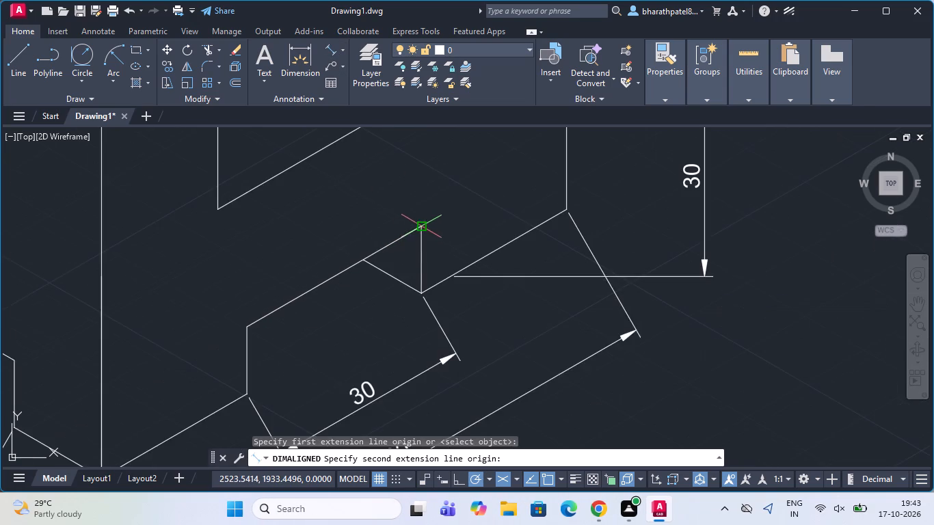
pyautogui.scroll(4, 420, 297)
pyautogui.click(403, 270)
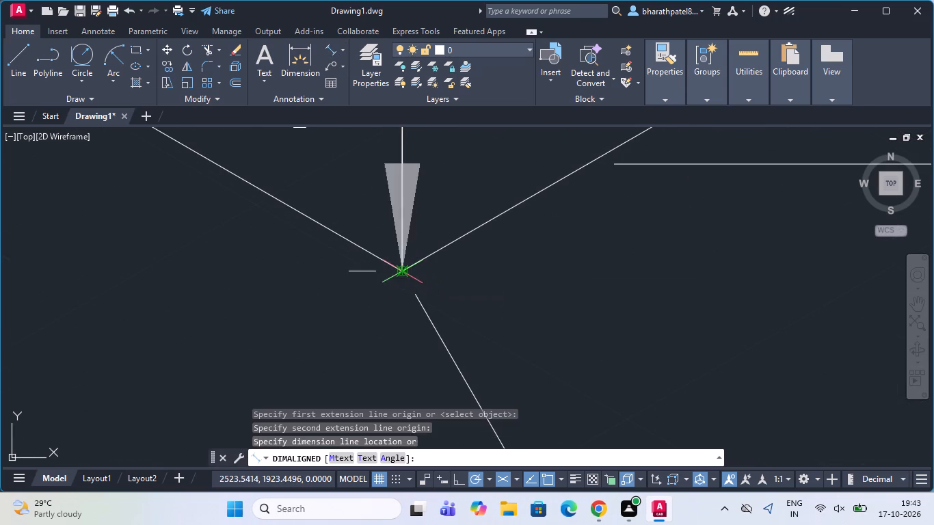
pyautogui.scroll(-3, 403, 270)
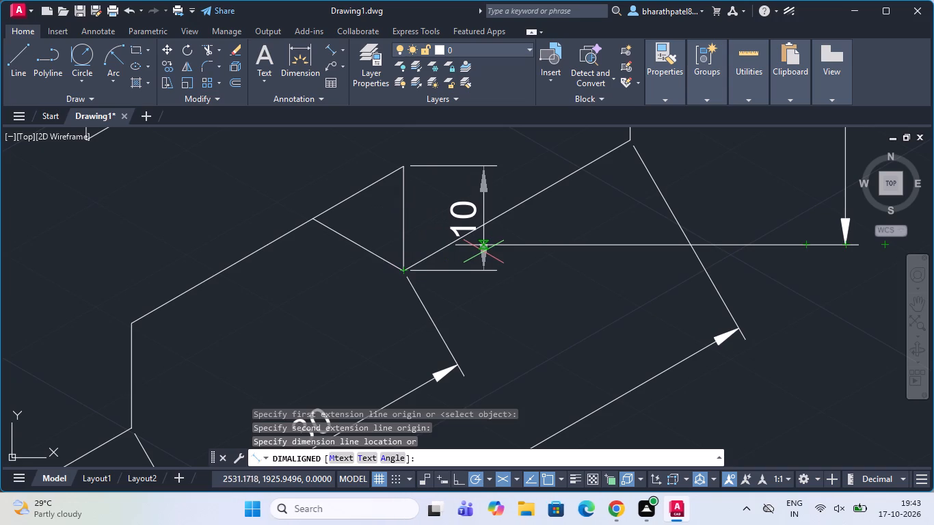
pyautogui.click(484, 252)
# Add an aligned dimension to the vertical edge of the 40 mm wide bottom notch, placed just outside the notch toward the block's outer edge.
pyautogui.scroll(-3, 497, 196)
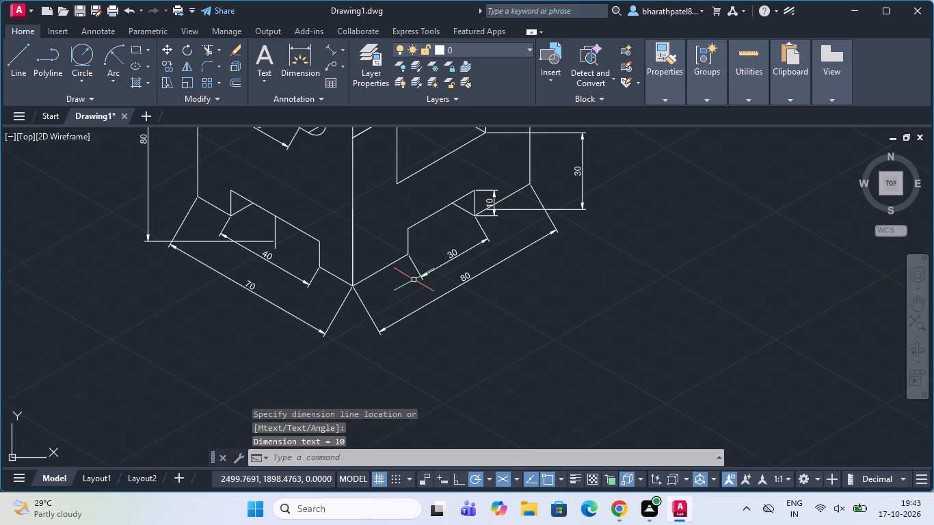
pyautogui.scroll(-1, 306, 291)
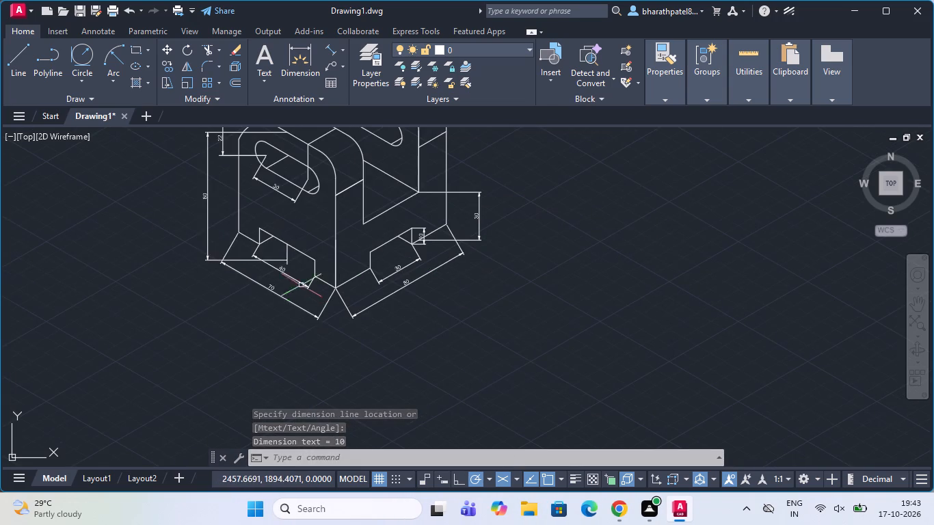
pyautogui.scroll(3, 240, 230)
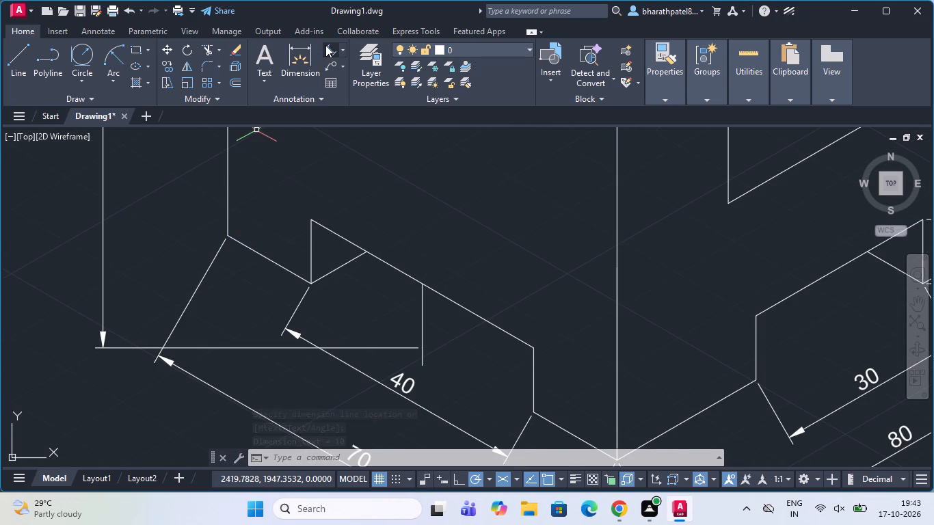
pyautogui.click(327, 44)
pyautogui.scroll(3, 327, 221)
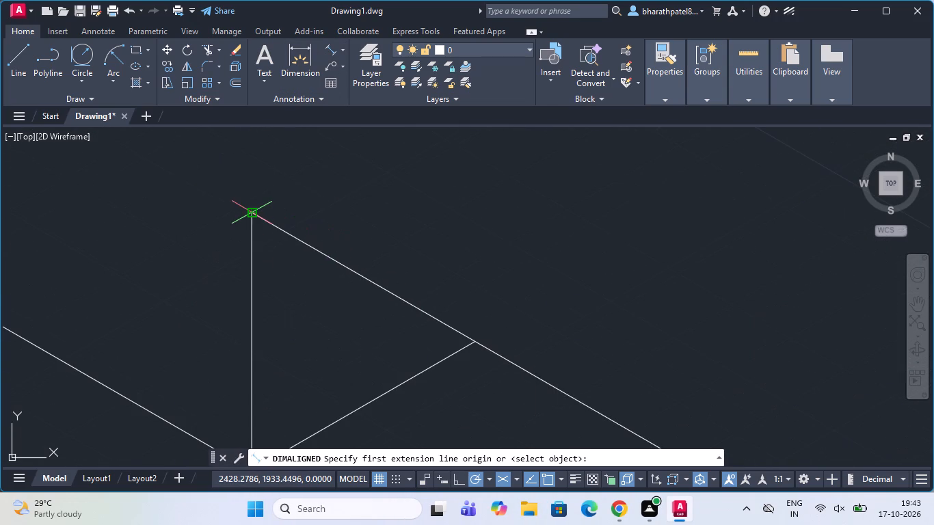
pyautogui.click(254, 213)
pyautogui.scroll(-2, 254, 213)
pyautogui.scroll(4, 236, 314)
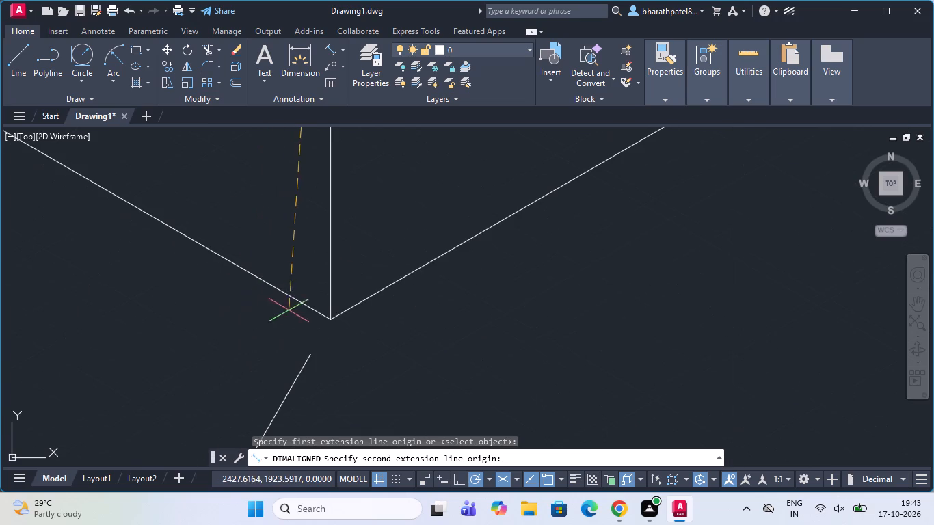
pyautogui.click(328, 318)
pyautogui.scroll(-1, 328, 318)
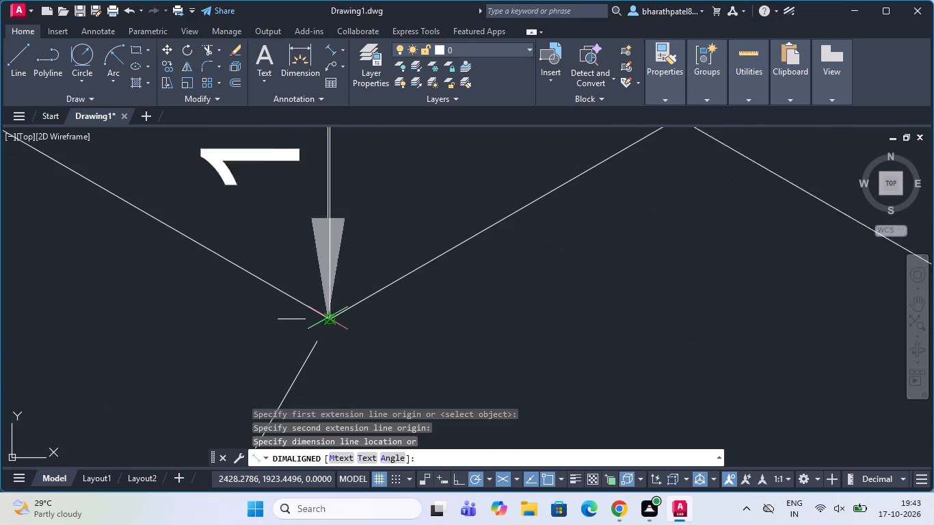
pyautogui.scroll(-2, 328, 318)
pyautogui.click(236, 249)
# Check the direction angle of the front upright's sloping top edge using a temporary line.
pyautogui.scroll(-3, 258, 272)
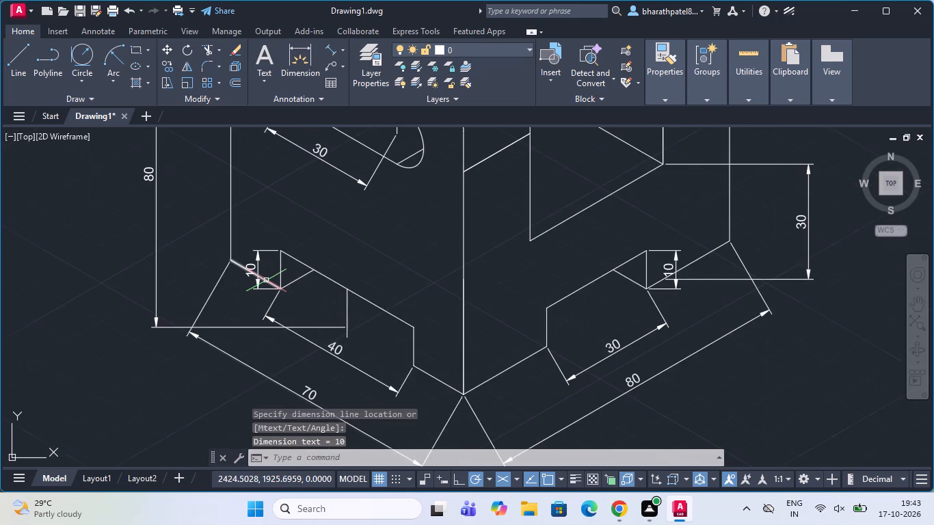
pyautogui.scroll(-1, 266, 280)
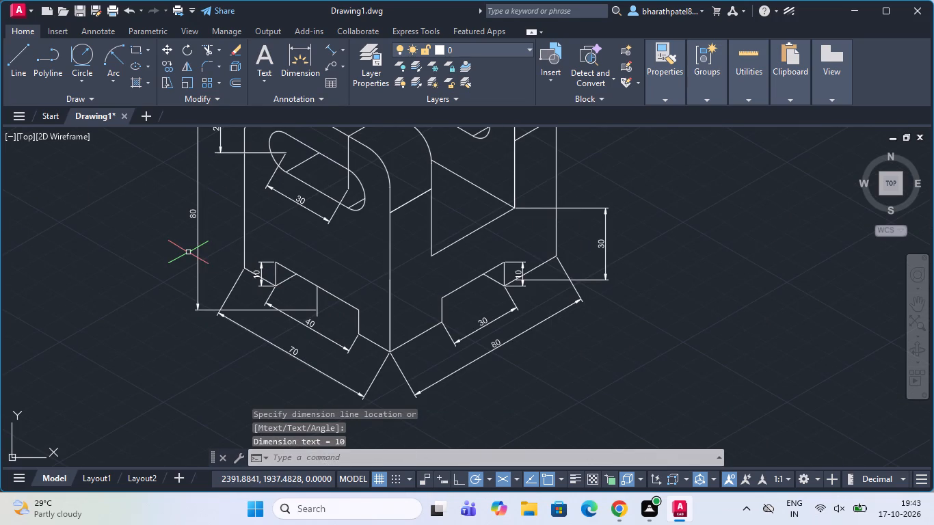
pyautogui.scroll(-2, 200, 246)
pyautogui.scroll(1, 198, 234)
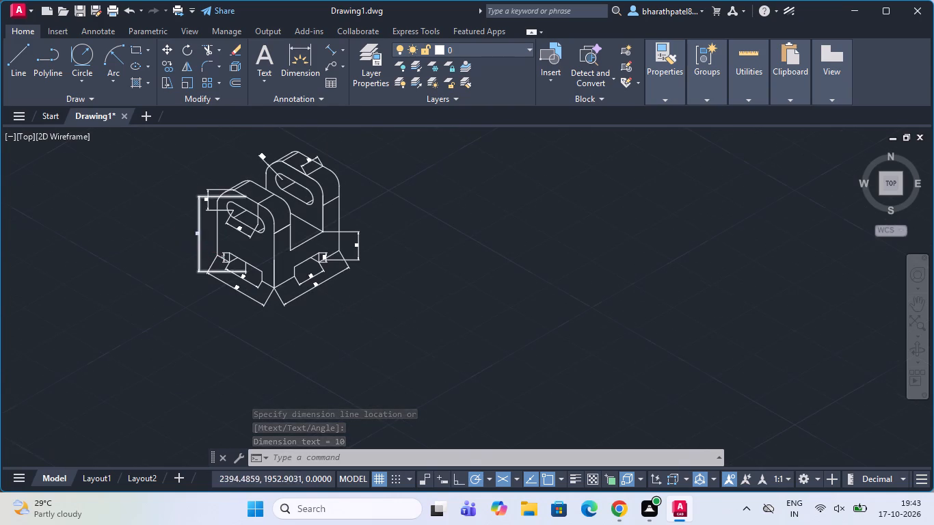
pyautogui.scroll(2, 198, 234)
pyautogui.scroll(-2, 198, 234)
pyautogui.click(12, 70)
pyautogui.scroll(5, 248, 155)
pyautogui.scroll(-2, 394, 256)
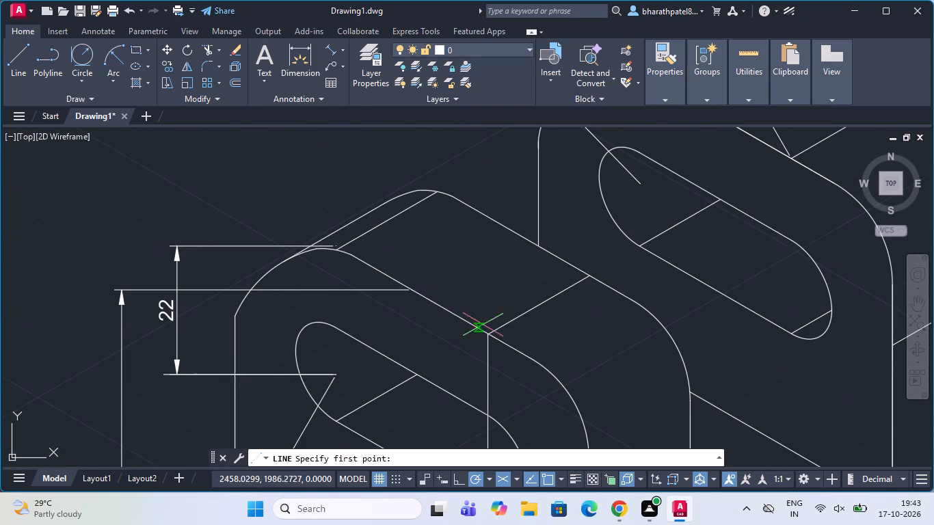
pyautogui.click(490, 336)
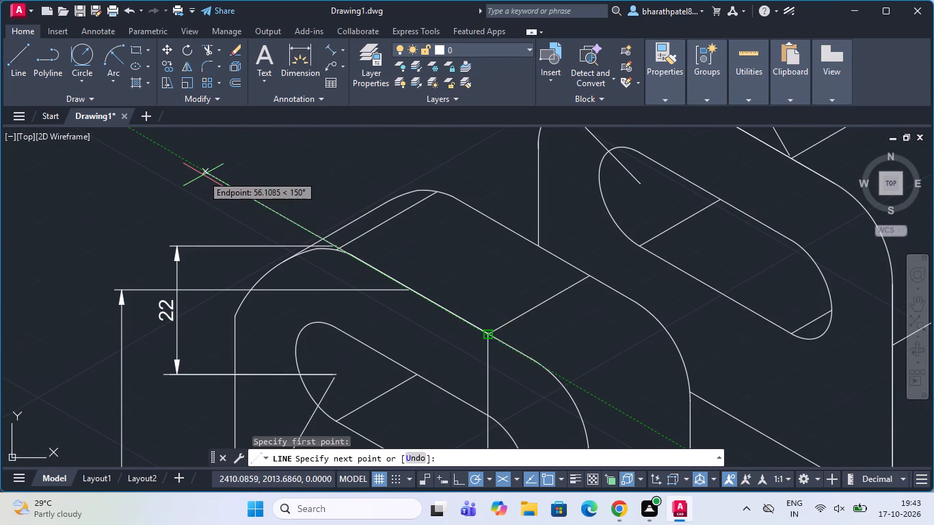
pyautogui.press('Escape')
# Oblique the front face's three vertical dimensions (22 slot offset, 80 overall height and 10 notch height) by 150 degrees.
pyautogui.scroll(-3, 241, 154)
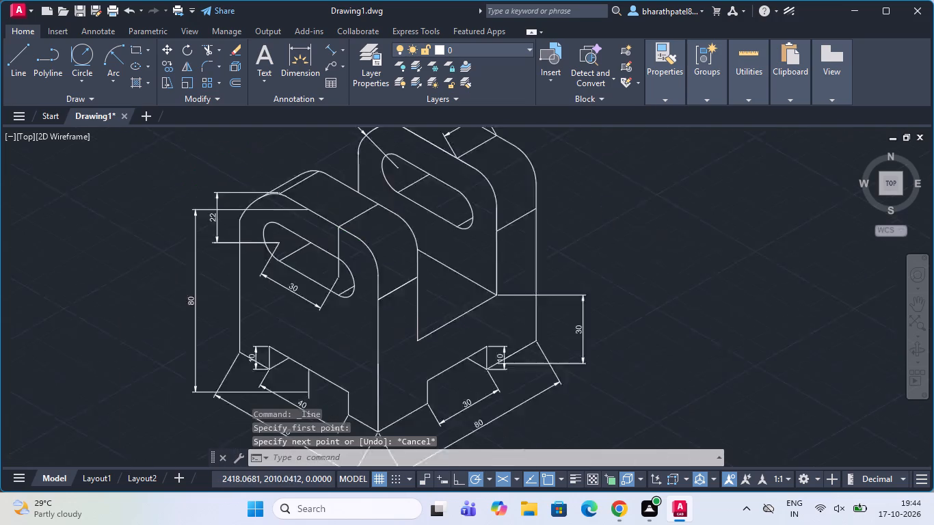
pyautogui.click(247, 183)
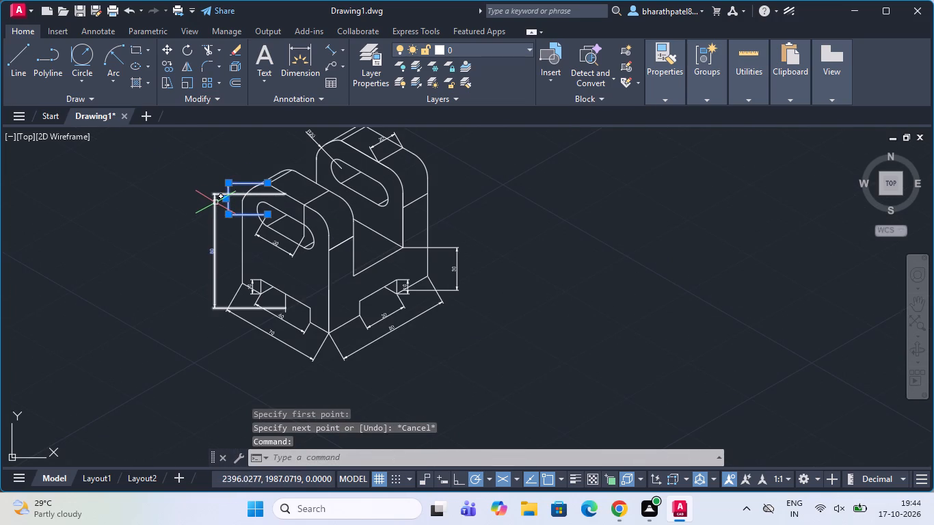
pyautogui.click(215, 199)
pyautogui.scroll(3, 241, 299)
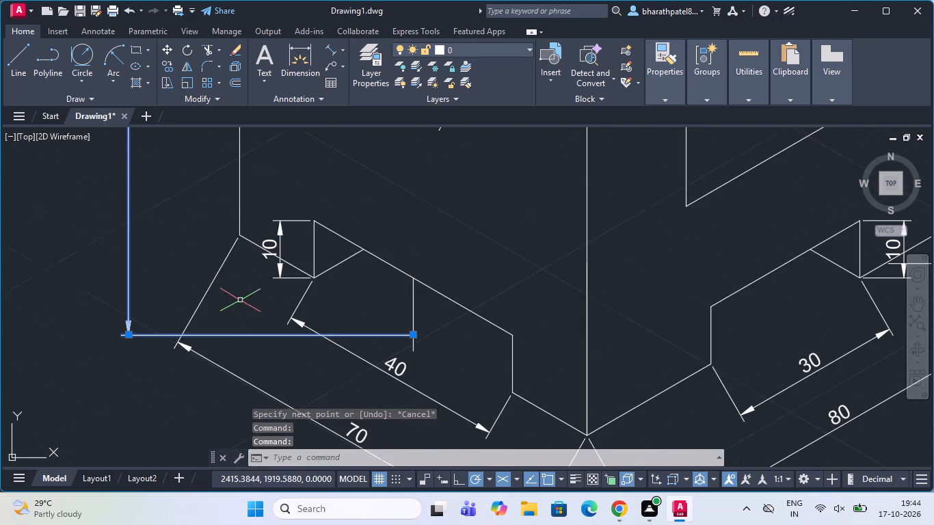
pyautogui.click(292, 221)
pyautogui.scroll(-1, 315, 268)
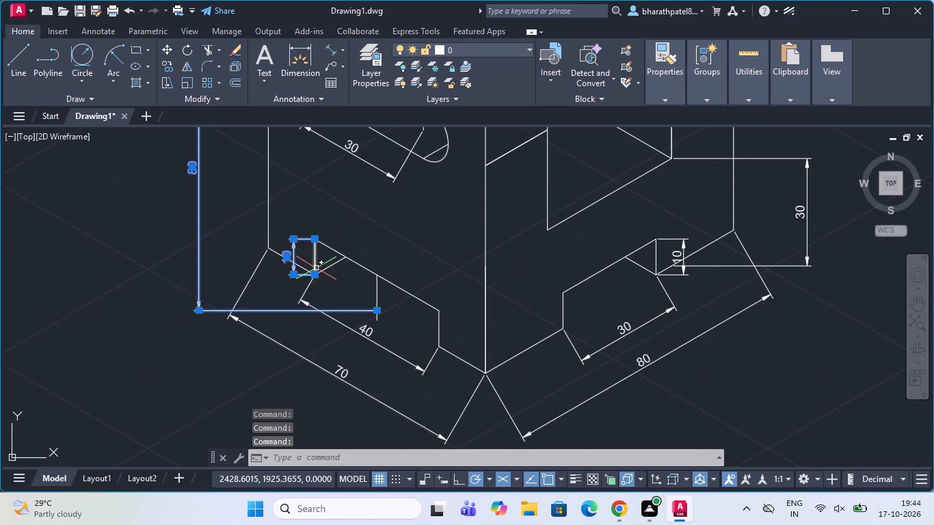
pyautogui.scroll(-3, 319, 271)
pyautogui.scroll(-1, 354, 157)
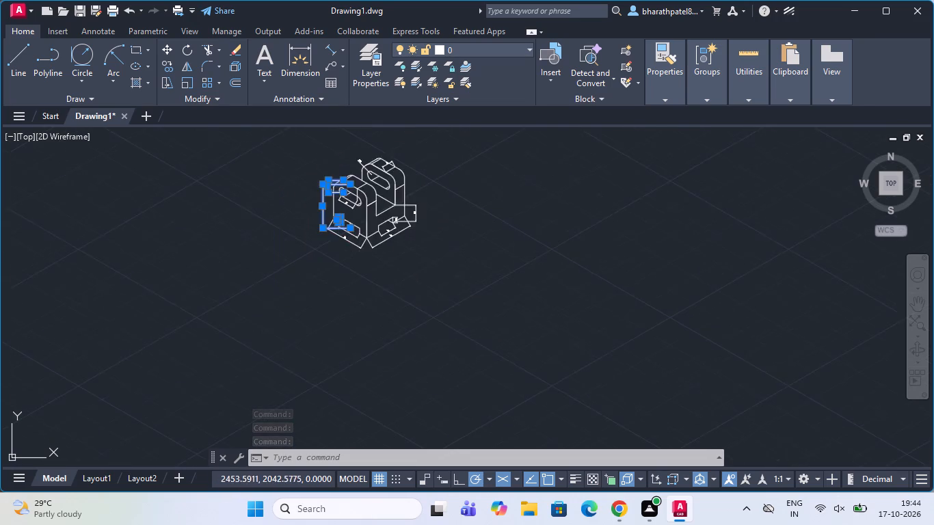
pyautogui.scroll(2, 354, 157)
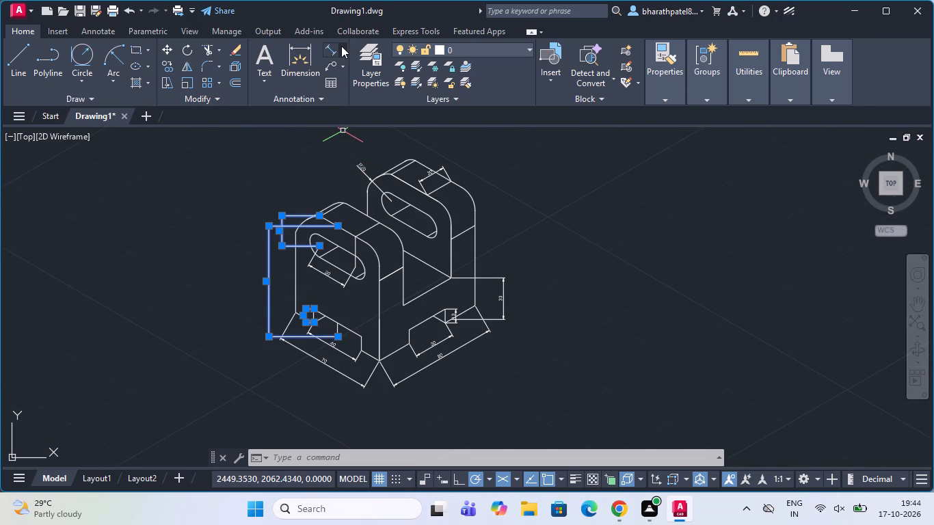
pyautogui.click(90, 32)
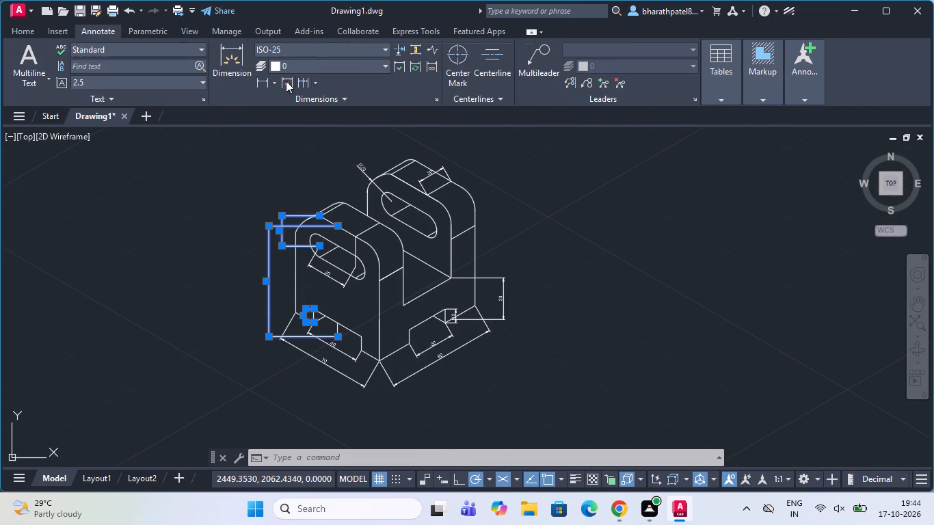
pyautogui.click(325, 99)
pyautogui.click(242, 114)
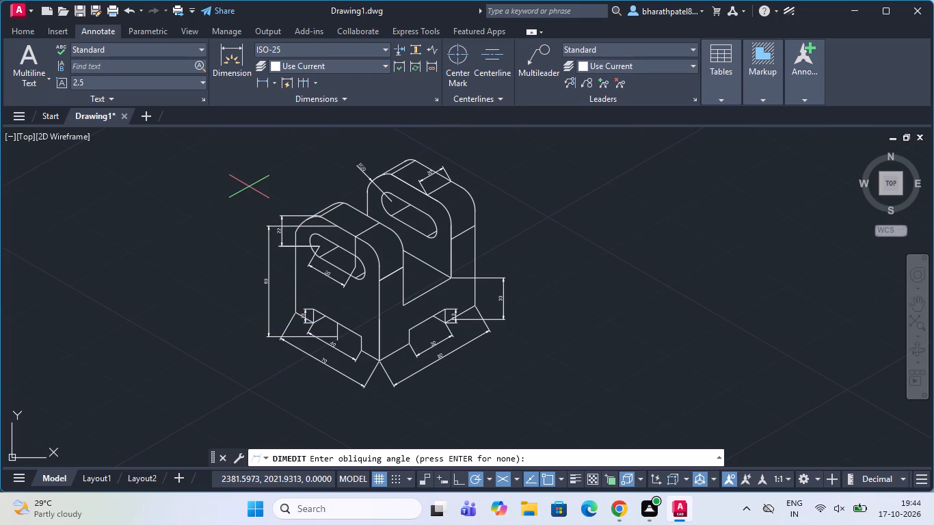
pyautogui.write('15')
pyautogui.press('0')
pyautogui.press('Return')
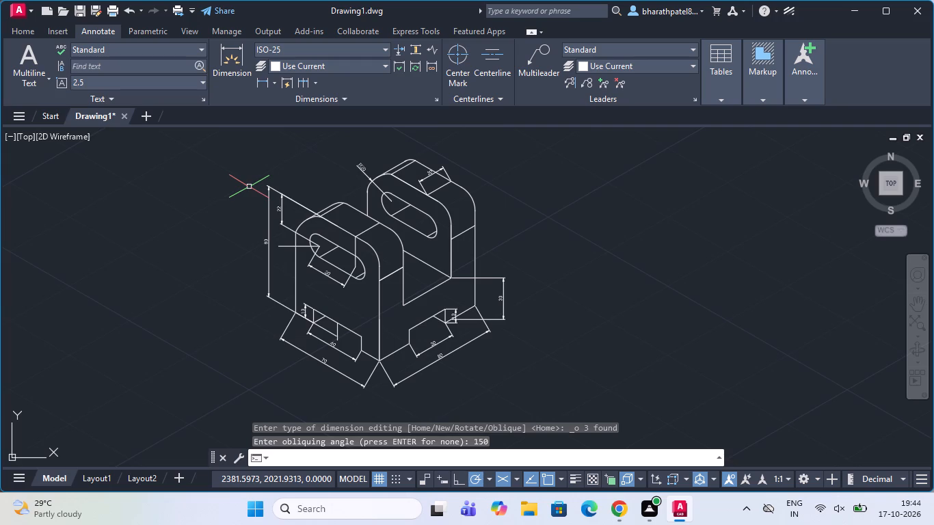
# Check the angle of the vertical direction on the front face using a temporary line started at the slot's upper edge.
pyautogui.click(18, 25)
pyautogui.click(15, 52)
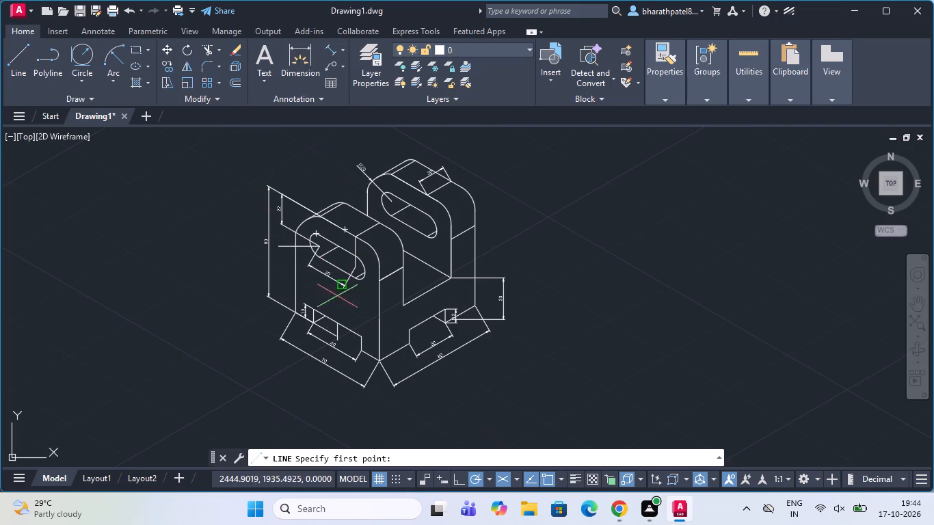
pyautogui.scroll(3, 332, 336)
pyautogui.scroll(-2, 332, 336)
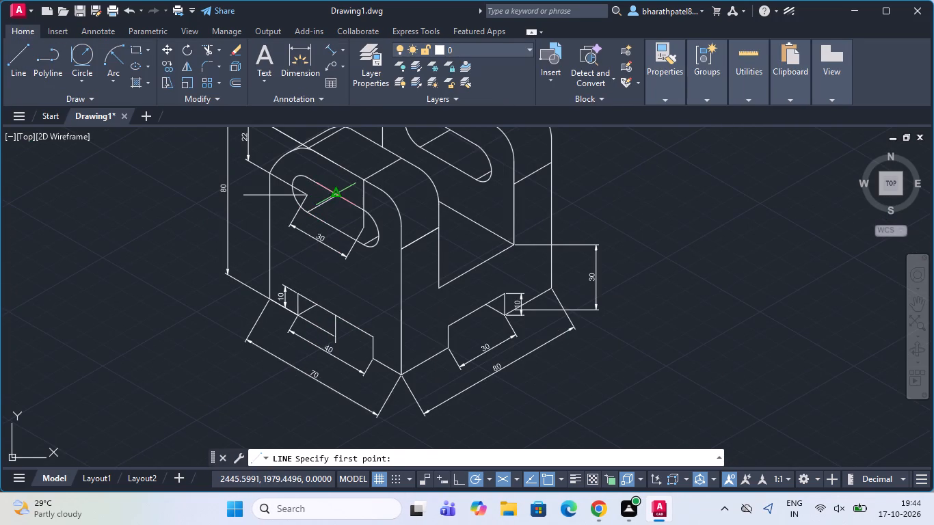
pyautogui.moveTo(334, 196); pyautogui.dragTo(334, 204)
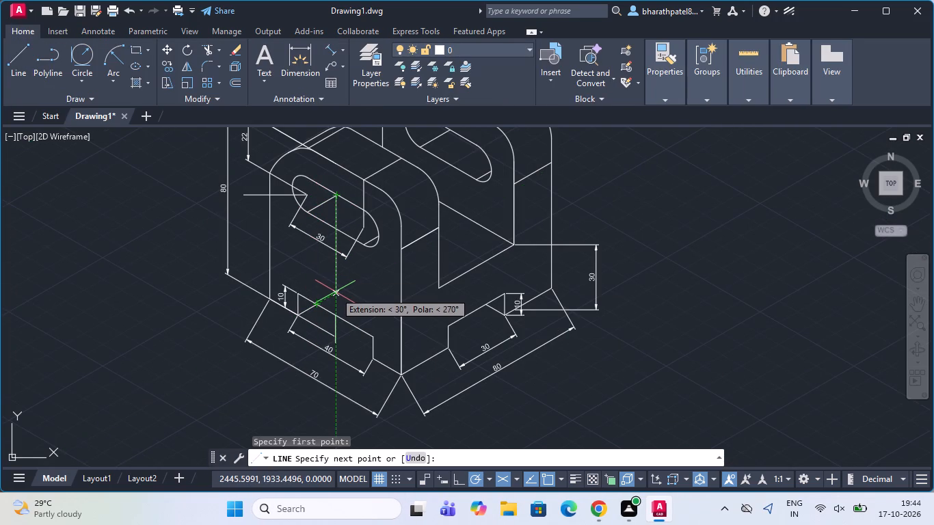
pyautogui.press('Escape')
# Oblique the front face's three sloping dimensions (30 slot length, 40 notch width and 70 overall width) by 270 degrees.
pyautogui.click(319, 241)
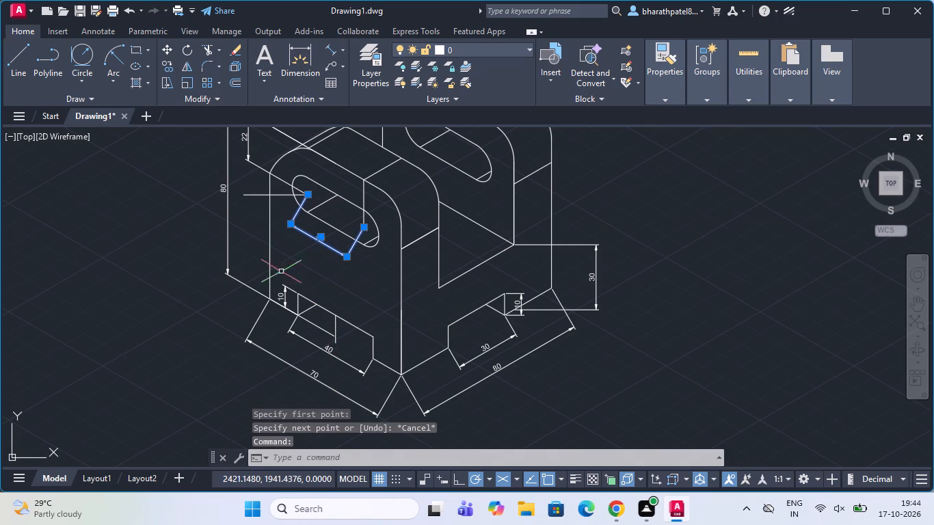
pyautogui.click(298, 337)
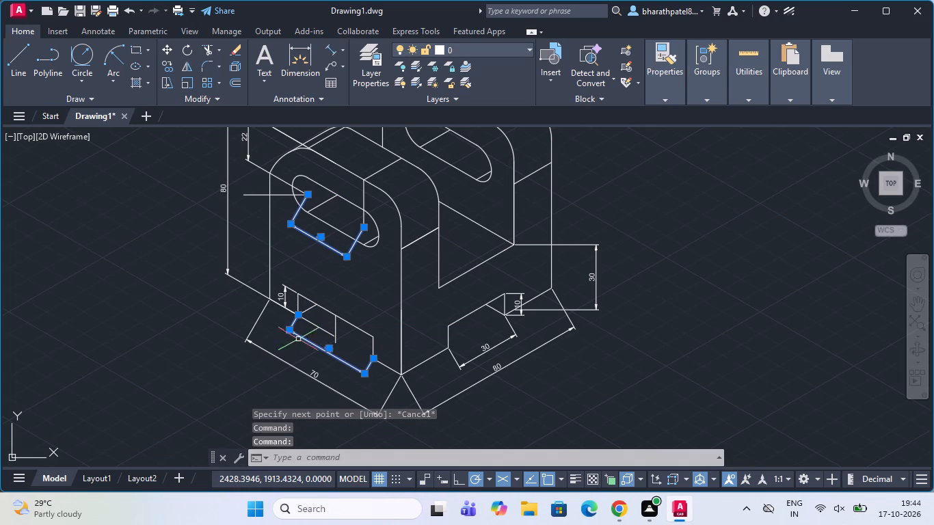
pyautogui.click(299, 372)
pyautogui.scroll(-1, 312, 353)
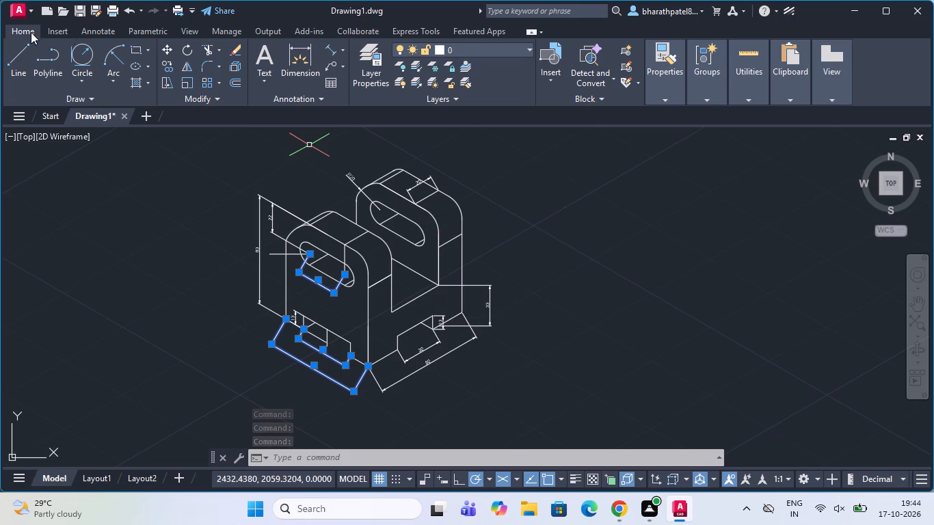
pyautogui.click(105, 35)
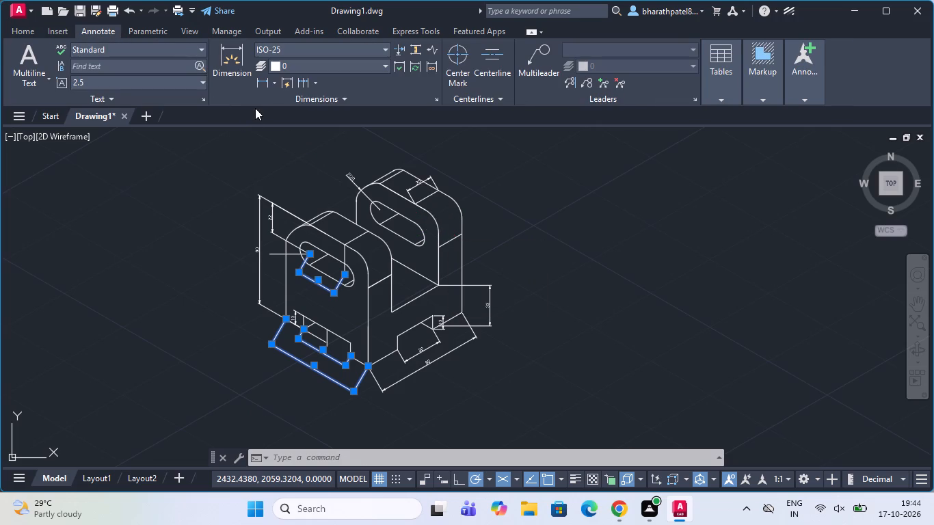
pyautogui.click(259, 101)
pyautogui.click(238, 114)
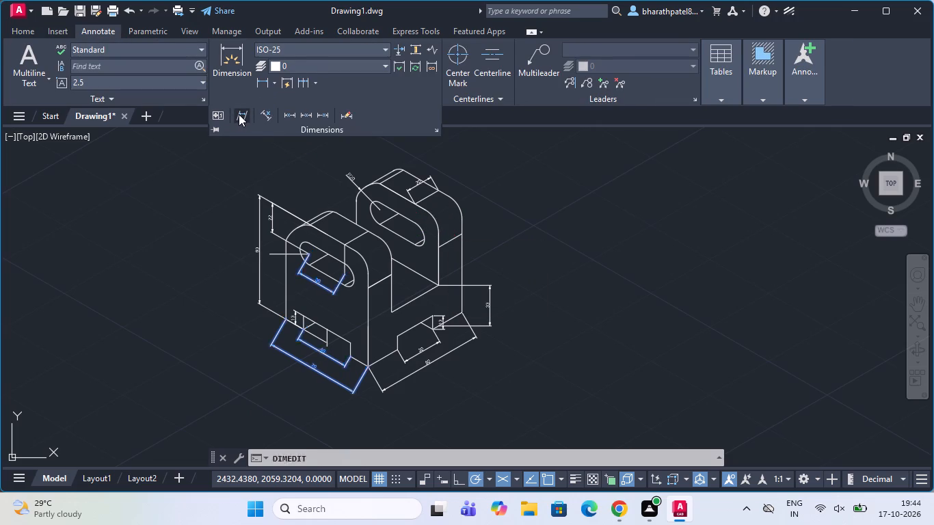
pyautogui.write('270')
pyautogui.press('Return')
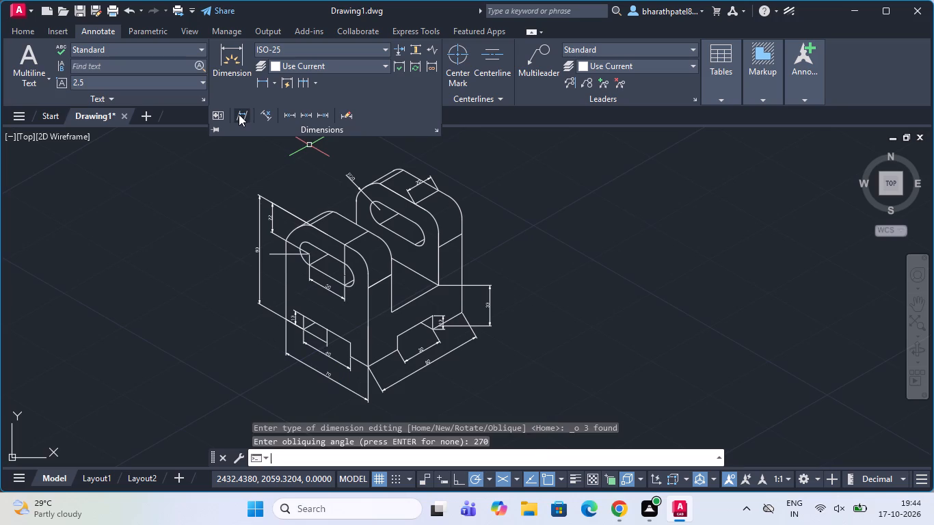
# Check the direction angle of the rear upright's sloping top edge using a temporary line.
pyautogui.scroll(2, 371, 213)
pyautogui.scroll(-2, 371, 213)
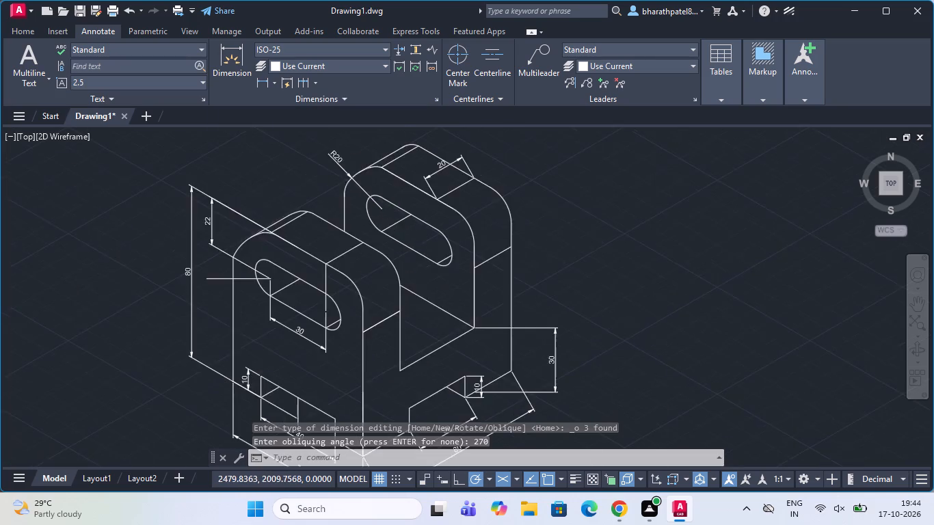
pyautogui.scroll(1, 332, 297)
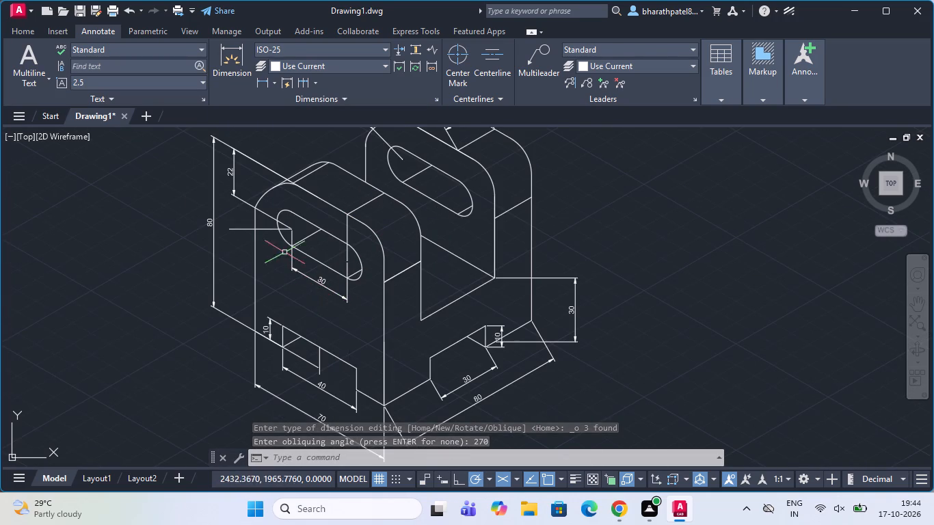
pyautogui.scroll(-1, 284, 237)
pyautogui.scroll(2, 369, 170)
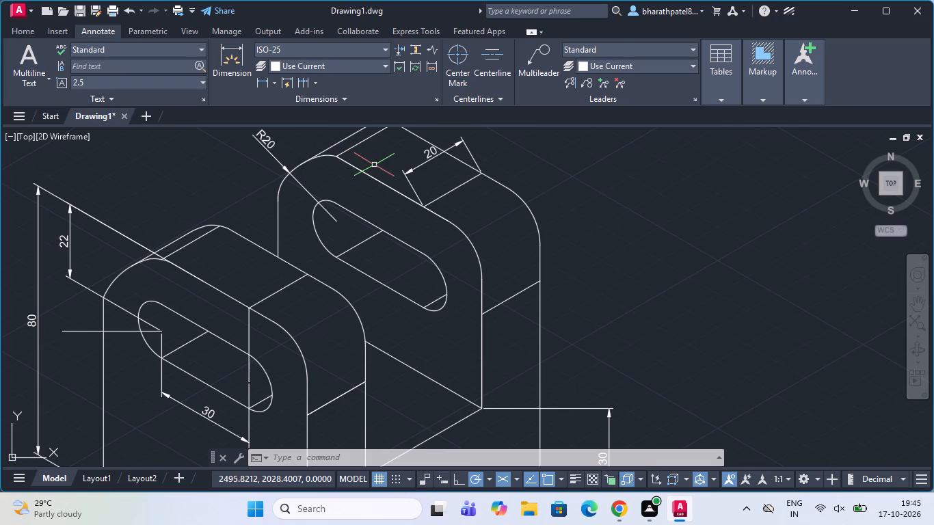
pyautogui.scroll(-1, 374, 165)
pyautogui.click(407, 163)
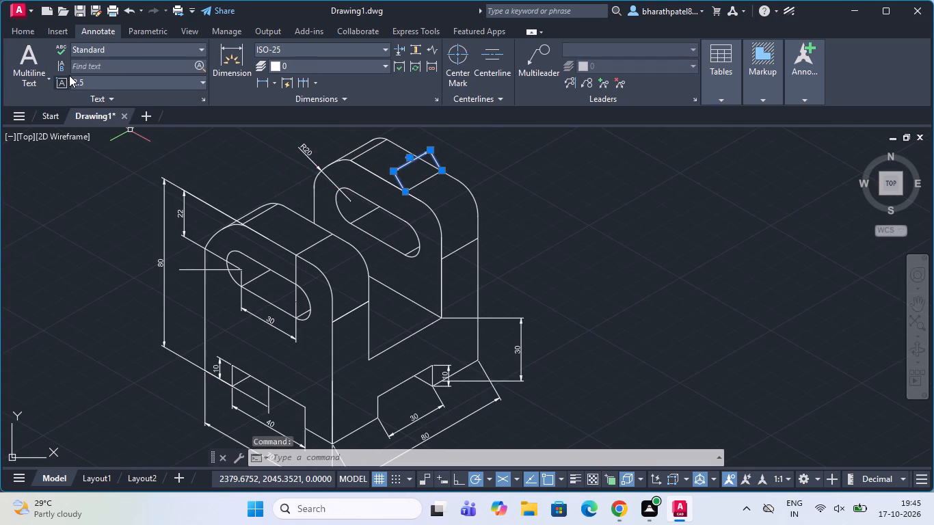
pyautogui.press('Escape')
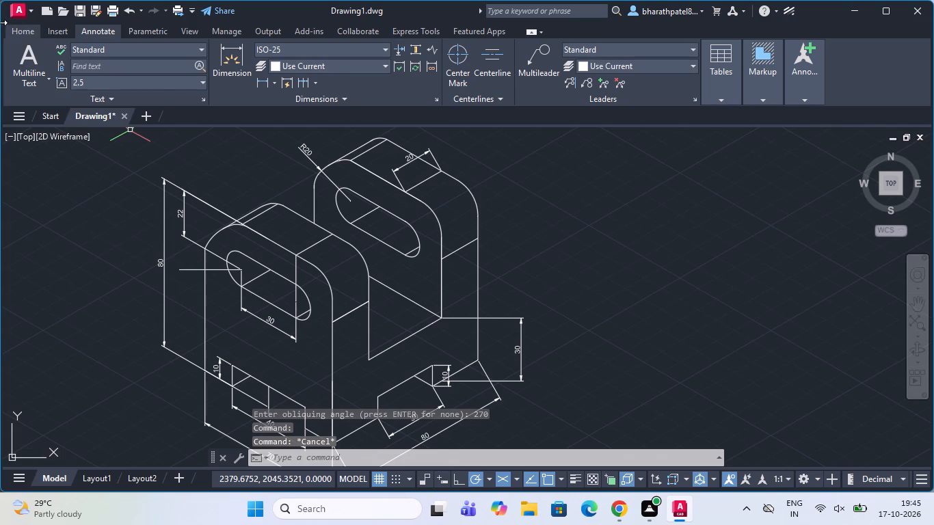
pyautogui.click(15, 31)
pyautogui.click(23, 55)
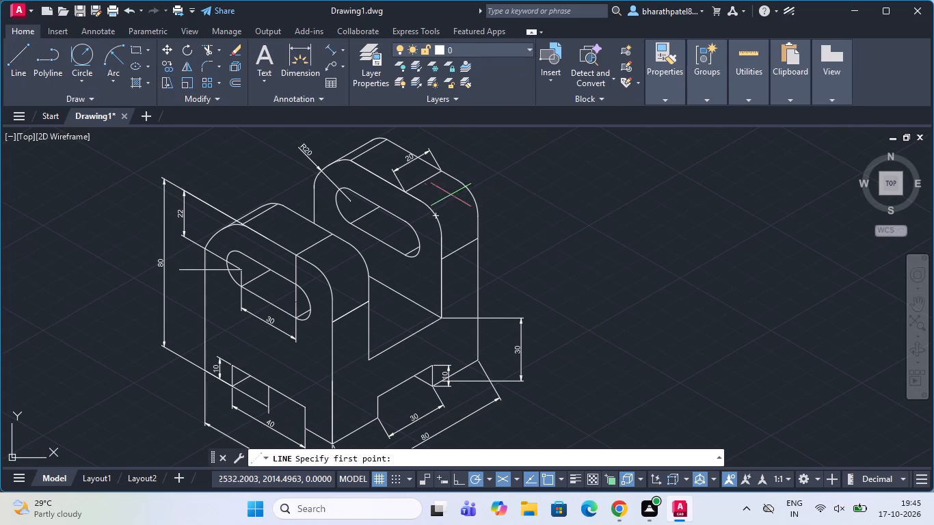
pyautogui.click(384, 183)
pyautogui.scroll(-3, 384, 184)
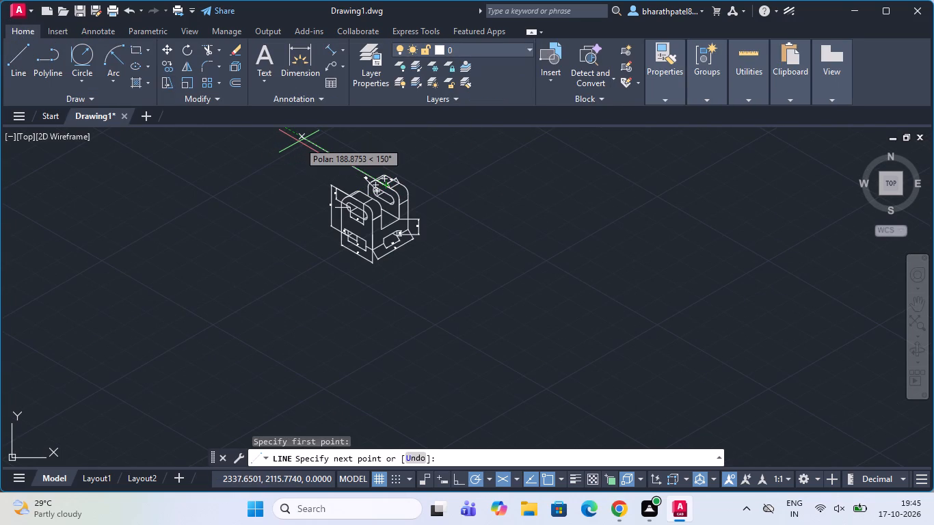
pyautogui.press('Escape')
# Oblique the 20 thickness dimension on top of the rear upright by 150 degrees.
pyautogui.scroll(3, 421, 178)
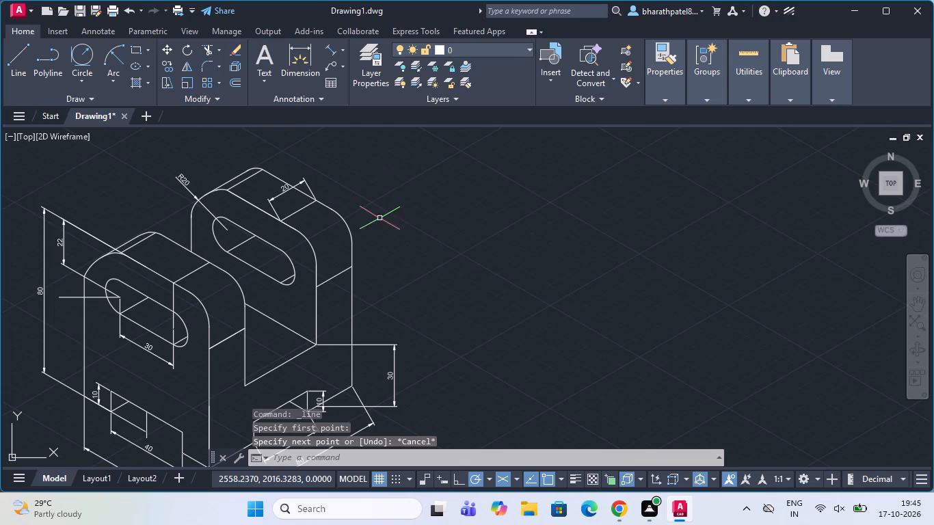
pyautogui.scroll(-1, 374, 214)
pyautogui.click(320, 197)
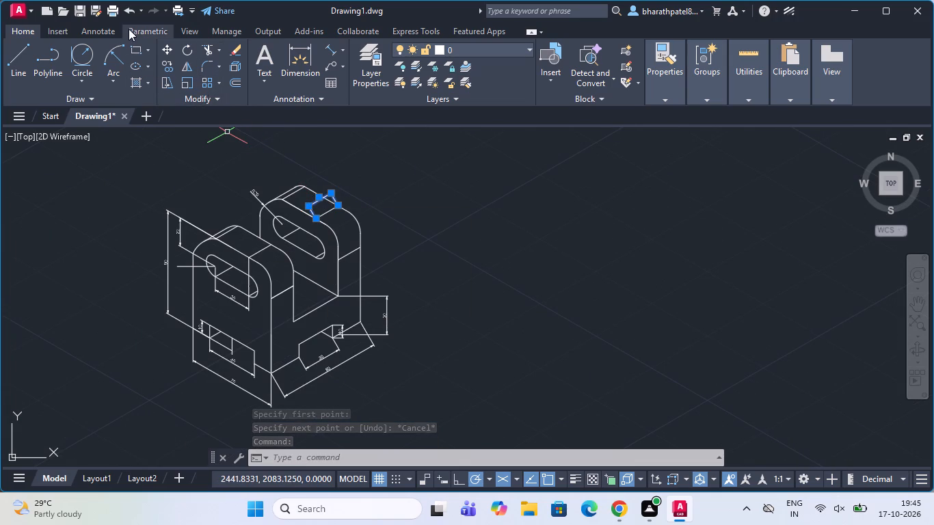
pyautogui.click(106, 29)
pyautogui.click(301, 100)
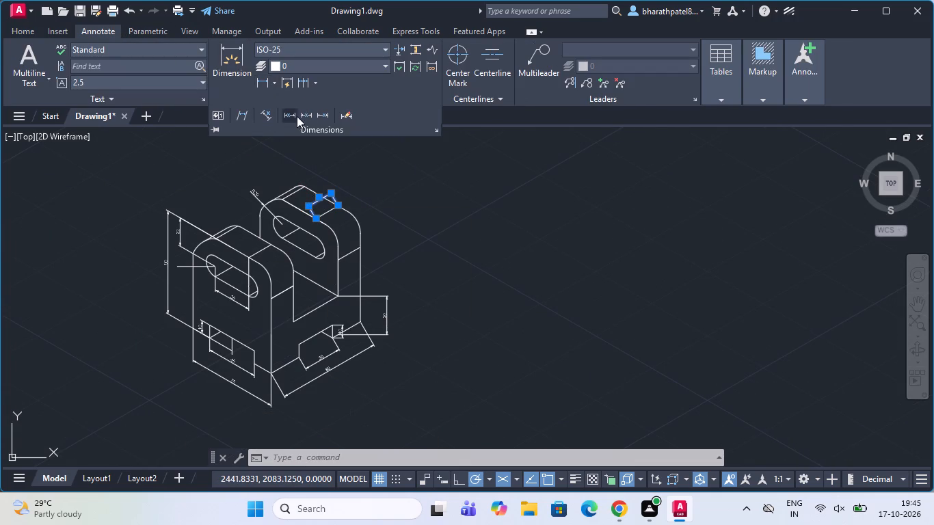
pyautogui.click(244, 114)
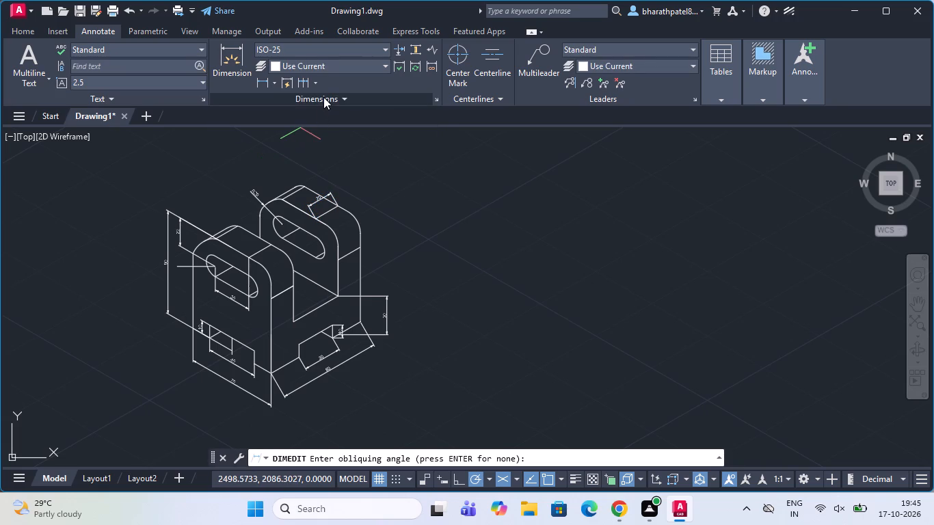
pyautogui.press('1')
pyautogui.write('50')
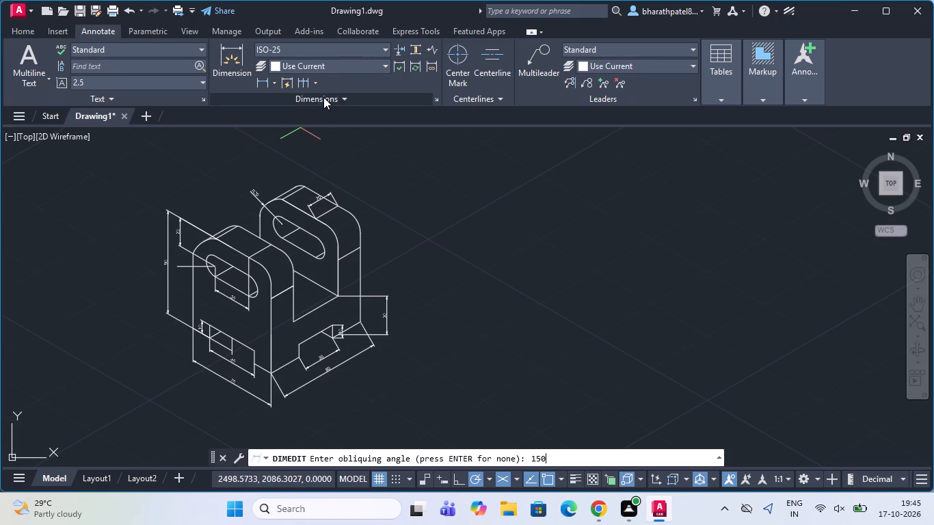
pyautogui.press('Return')
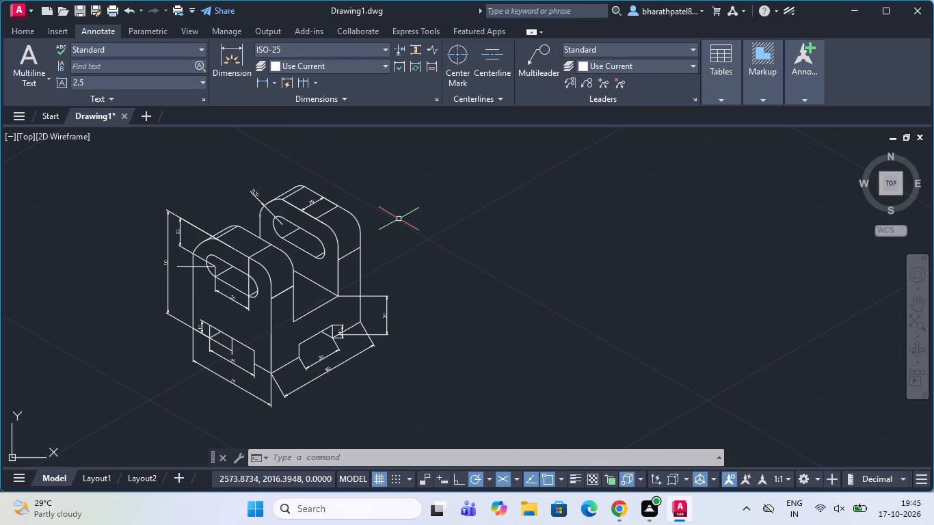
# Select the vertical 30 height dimension beside the block's side face for obliquing.
pyautogui.click(386, 298)
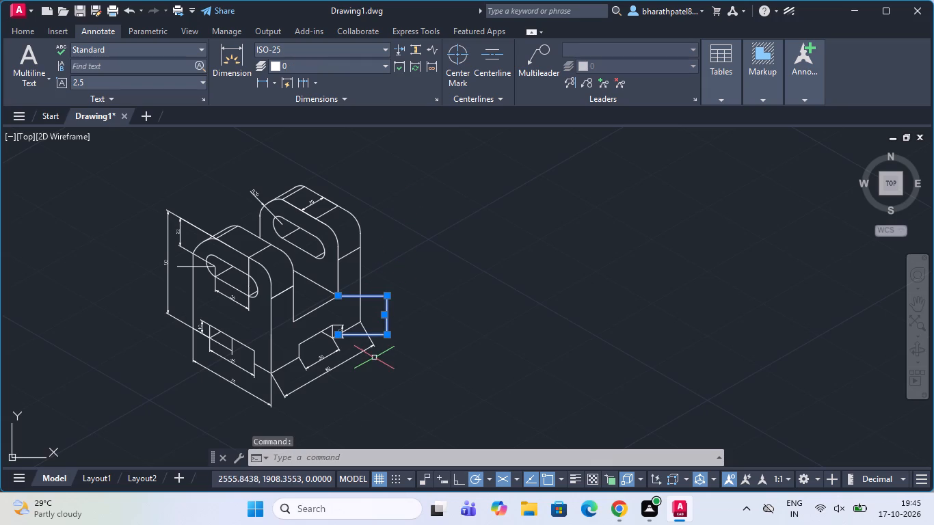
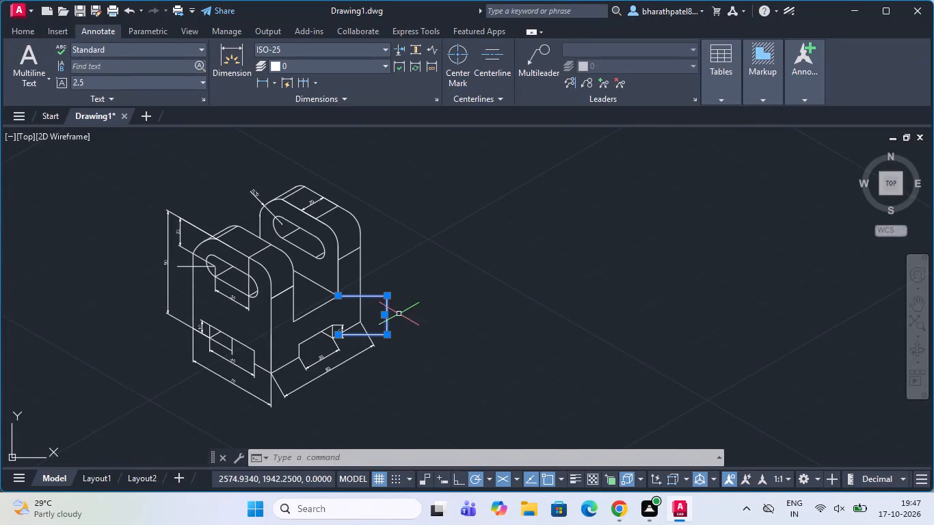
# Oblique the vertical 30 height dimension beside the block's side face by 30 degrees.
pyautogui.press('Escape')
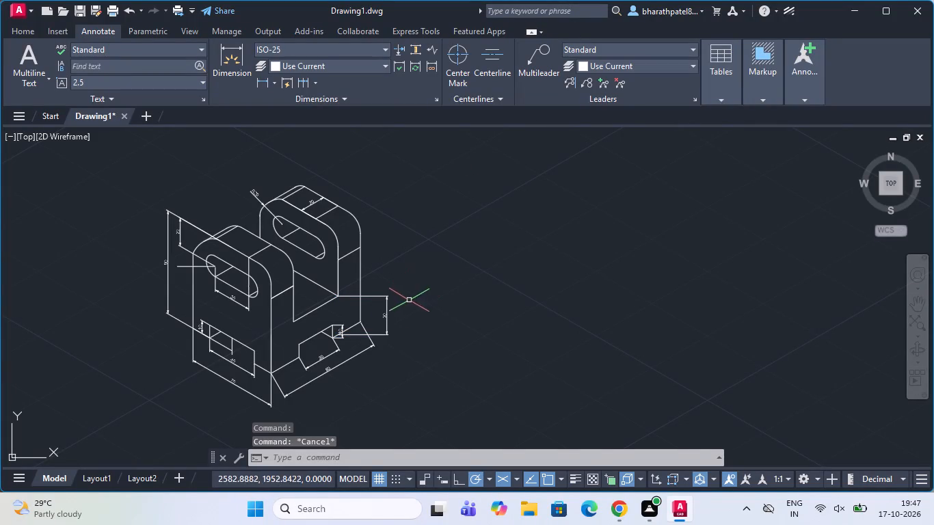
pyautogui.click(12, 30)
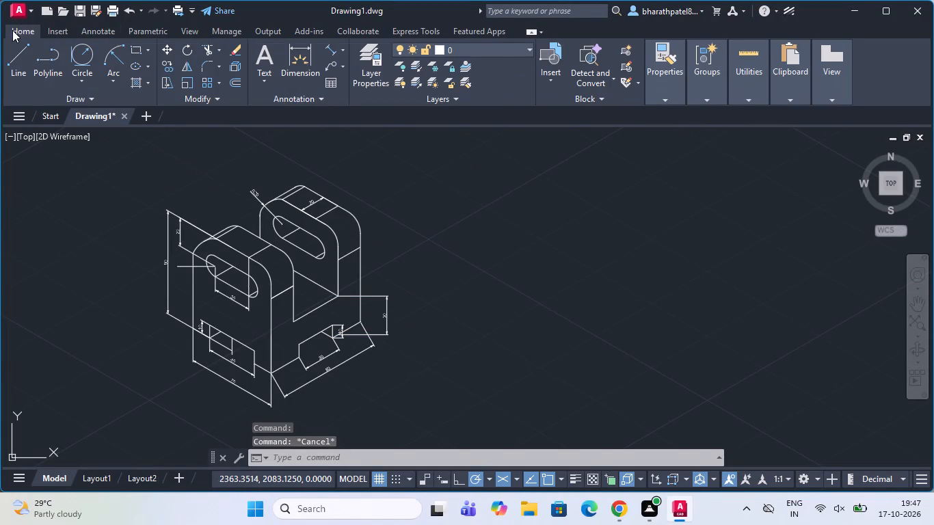
pyautogui.click(343, 295)
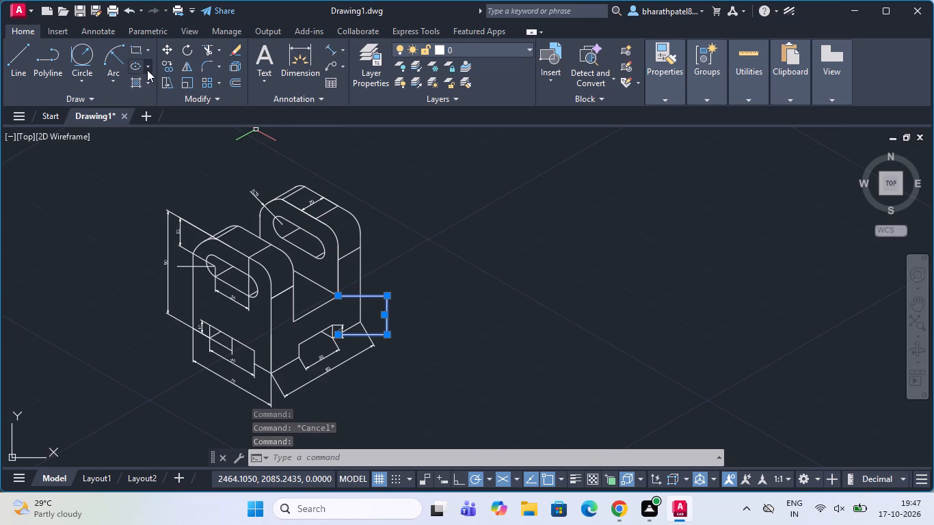
pyautogui.click(109, 31)
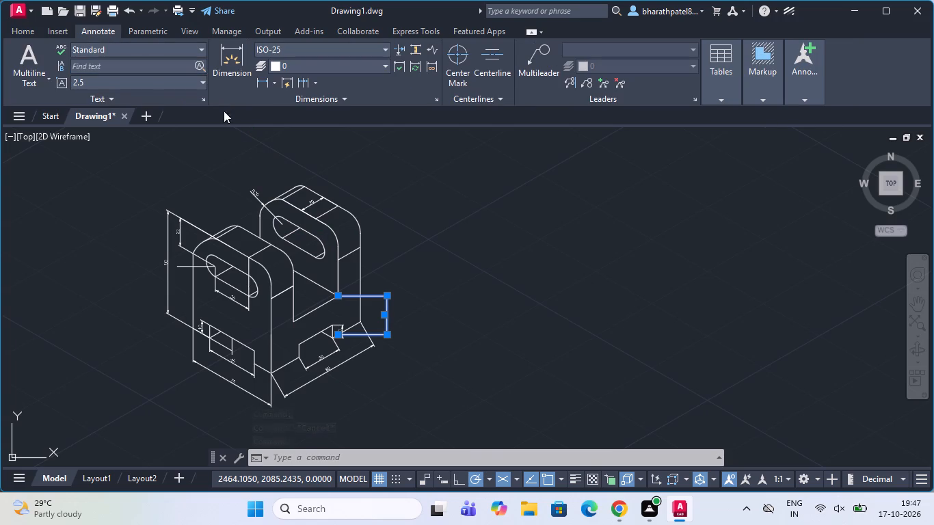
pyautogui.click(276, 96)
pyautogui.click(248, 117)
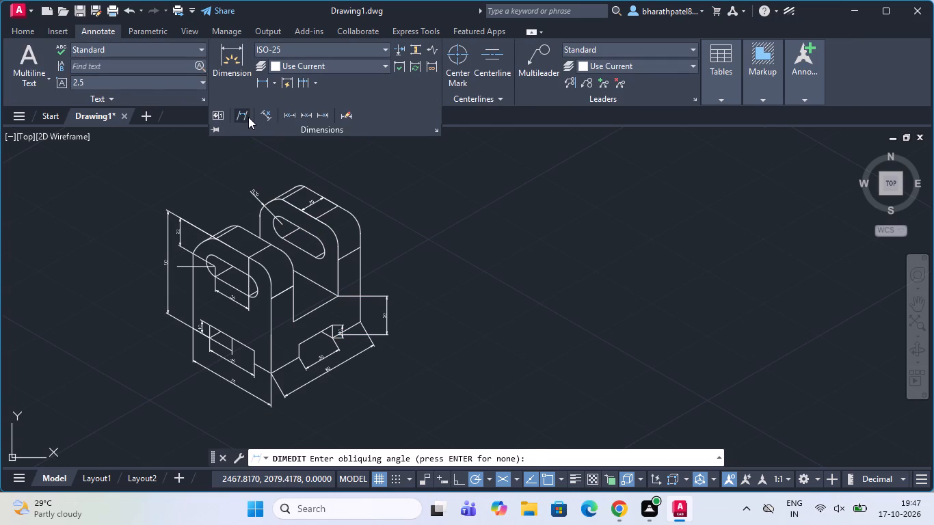
pyautogui.write('30')
pyautogui.press('Return')
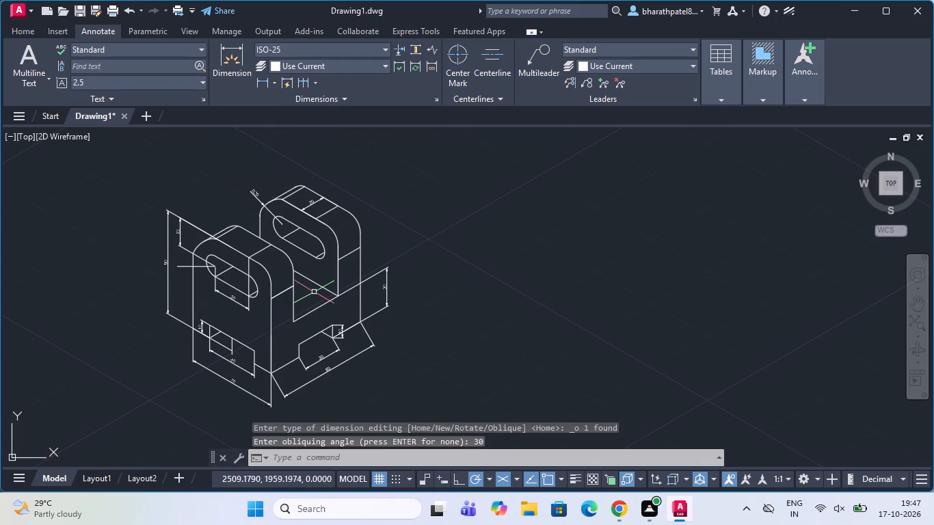
# Oblique the vertical 10 height dimension of the side face's notch by 30 degrees.
pyautogui.scroll(-2, 330, 276)
pyautogui.scroll(4, 332, 320)
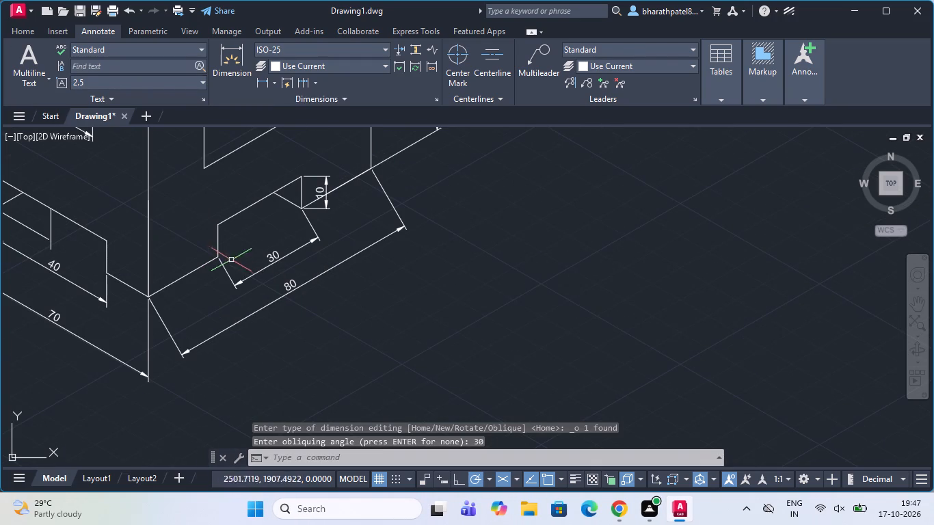
pyautogui.click(321, 176)
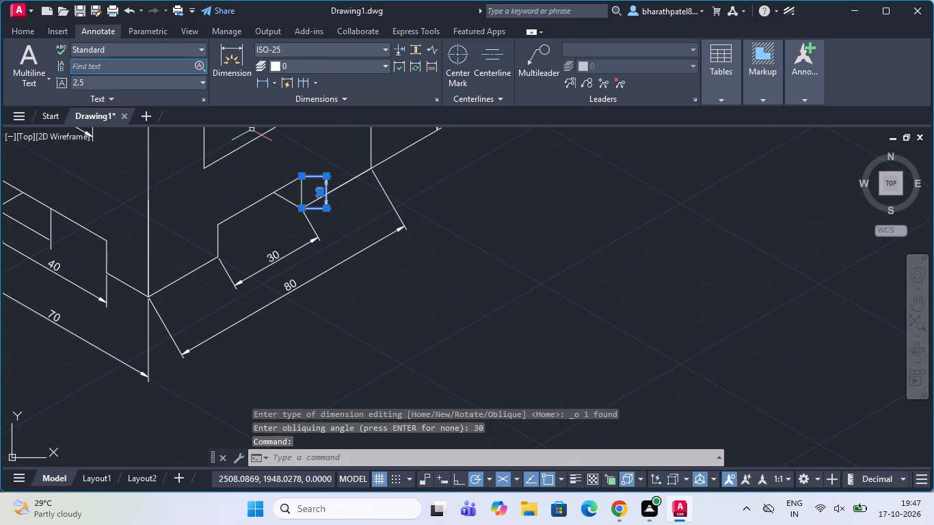
pyautogui.click(280, 101)
pyautogui.click(246, 120)
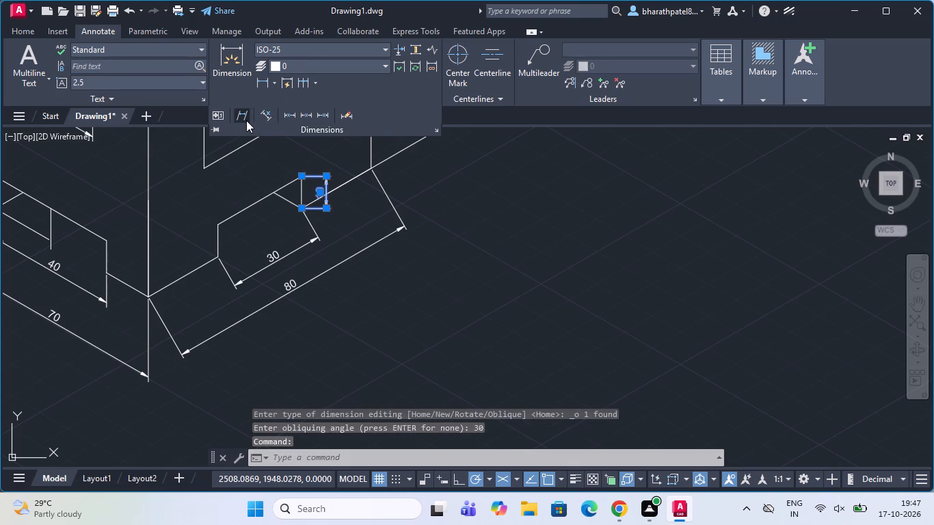
pyautogui.write('30')
pyautogui.press('Return')
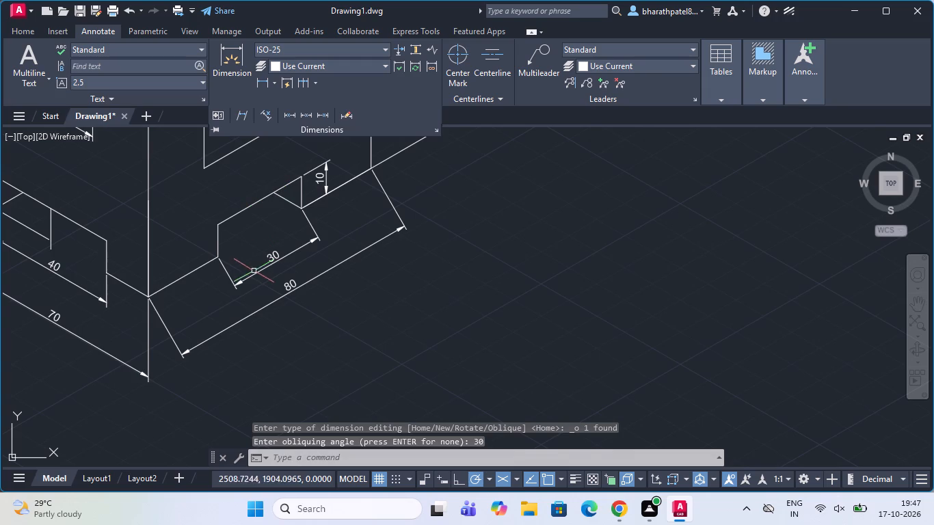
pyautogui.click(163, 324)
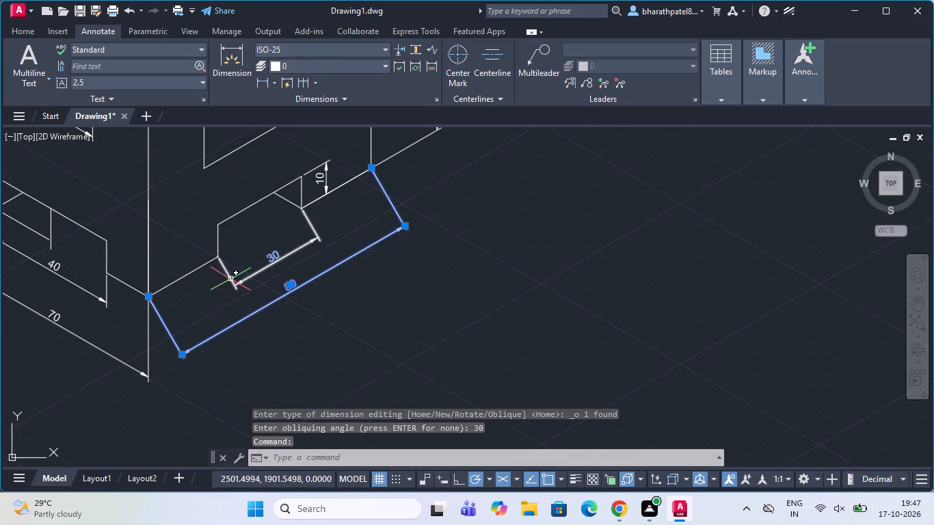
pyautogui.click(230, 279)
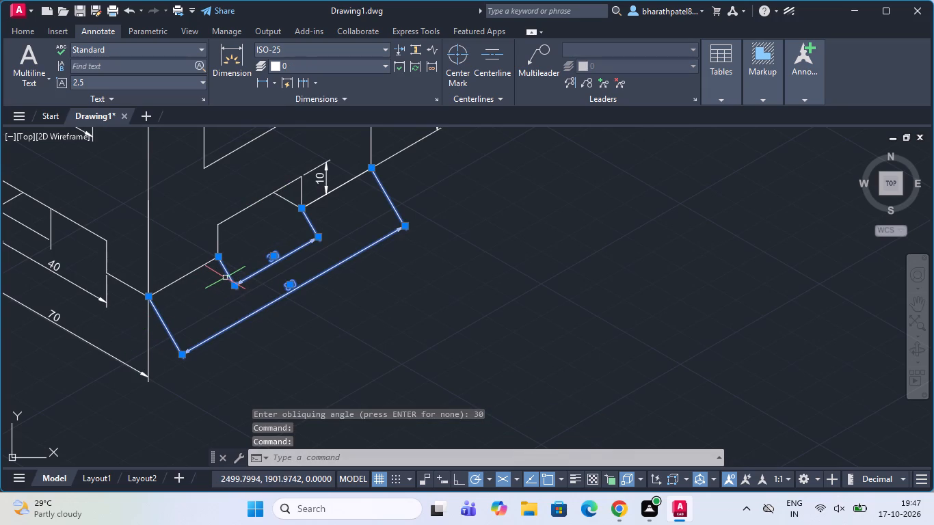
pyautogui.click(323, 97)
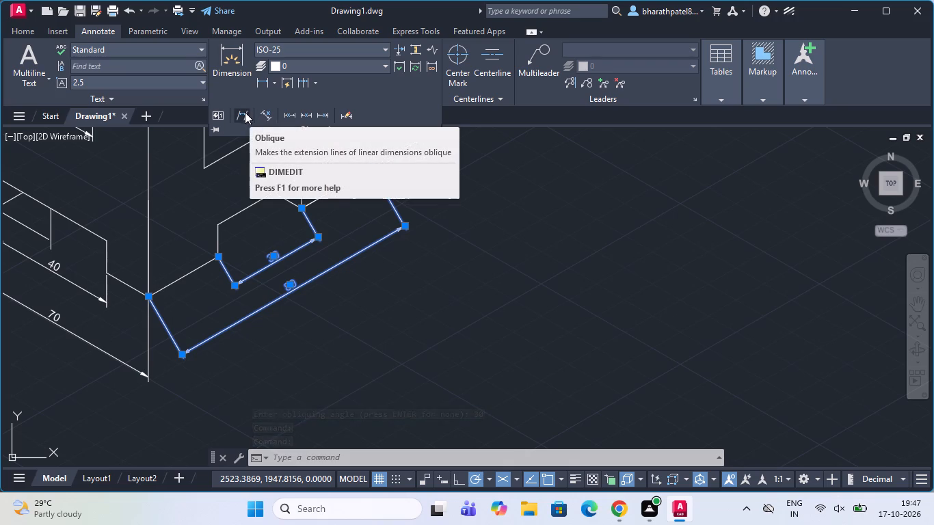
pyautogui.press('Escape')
# Check the direction angle straight down from the side notch's lower corner using a temporary line.
pyautogui.click(12, 28)
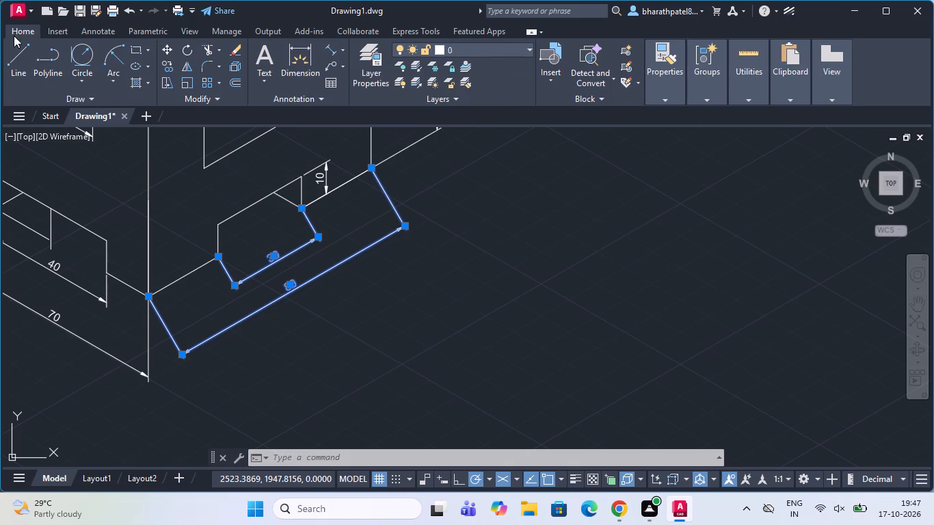
pyautogui.click(12, 44)
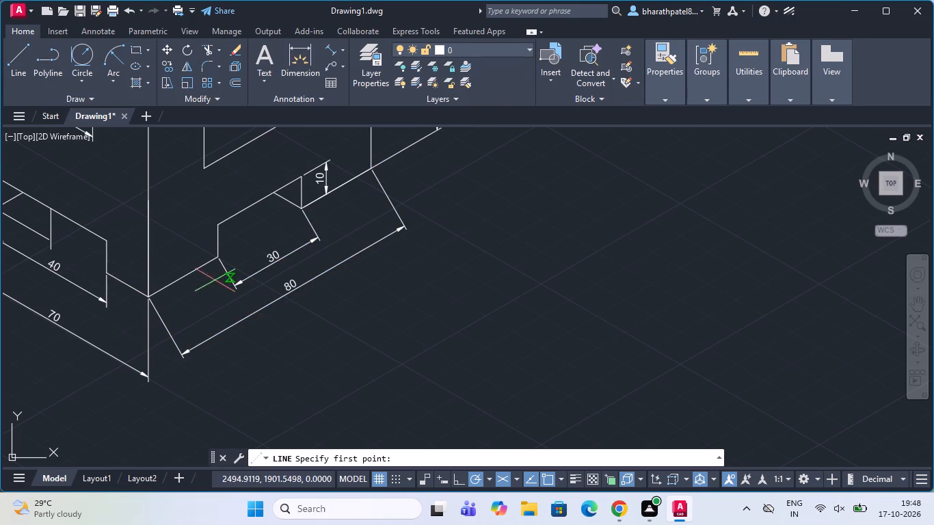
pyautogui.click(217, 259)
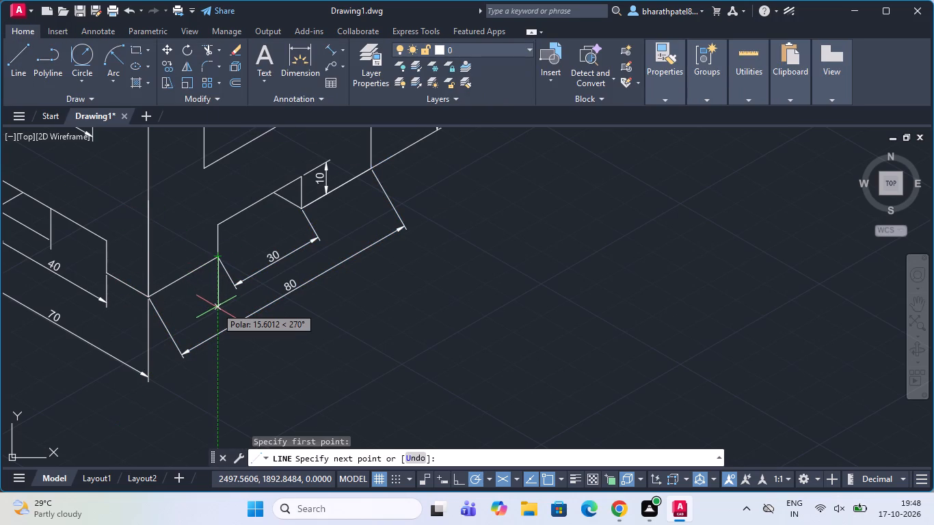
pyautogui.press('Escape')
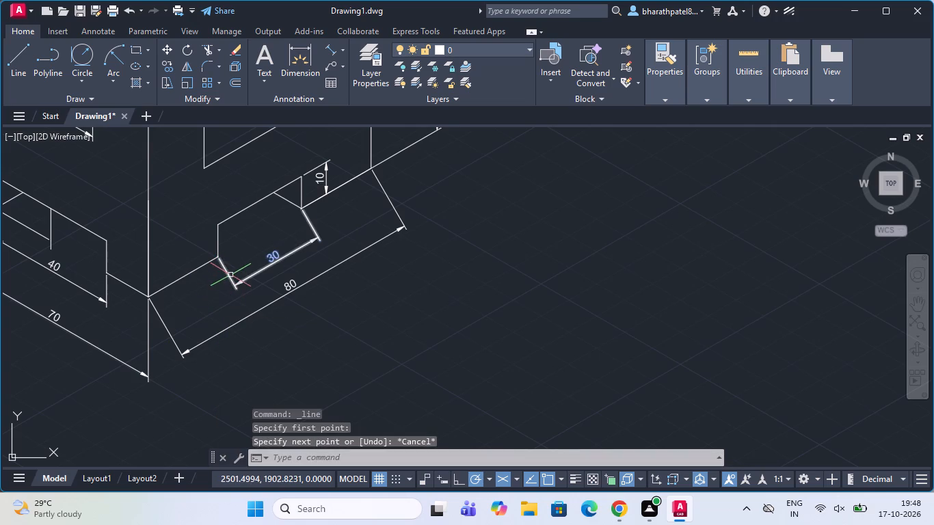
# Oblique the side face's 30 notch width and 80 overall length dimensions by 270 degrees.
pyautogui.click(230, 275)
pyautogui.click(174, 344)
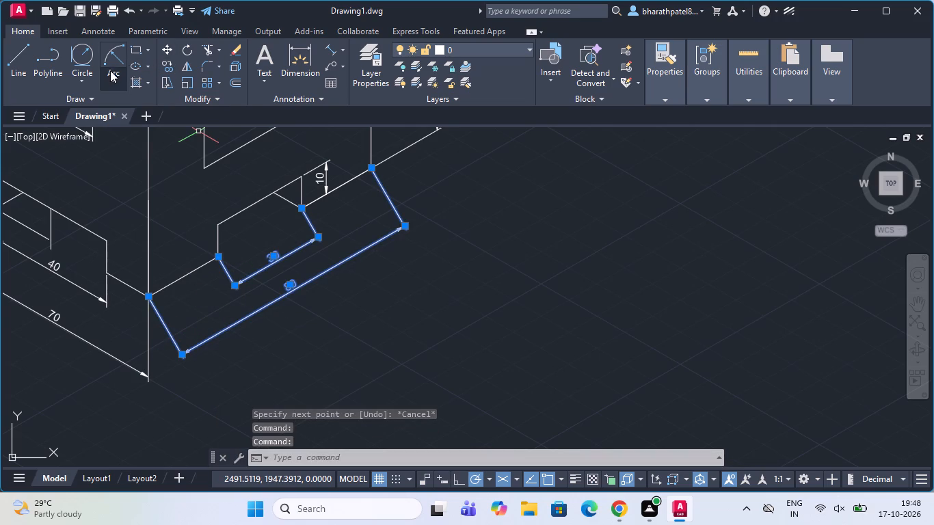
pyautogui.click(91, 31)
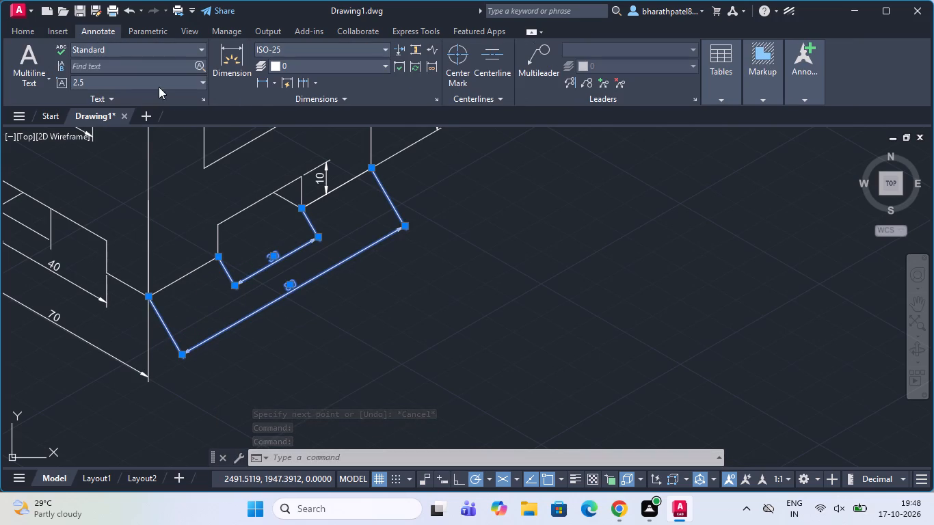
pyautogui.click(274, 92)
pyautogui.click(274, 96)
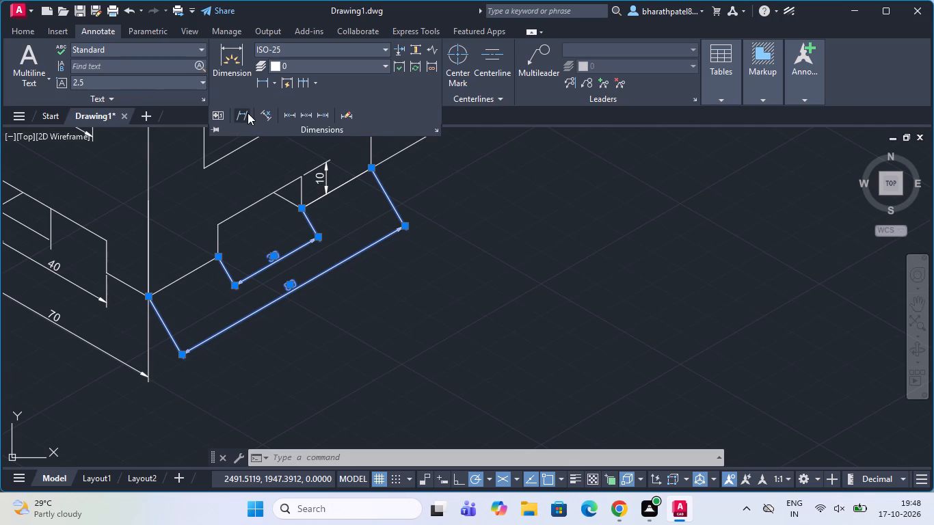
pyautogui.click(248, 113)
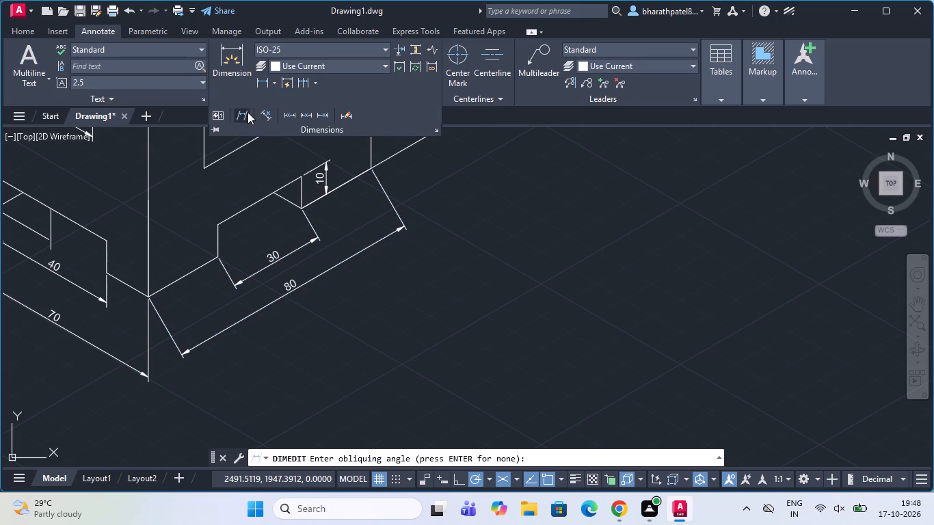
pyautogui.write('270')
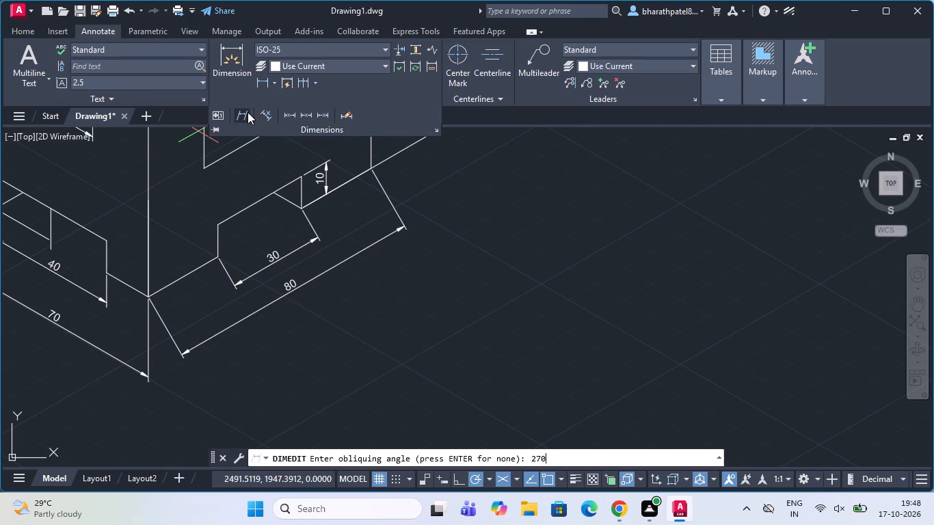
pyautogui.press('Return')
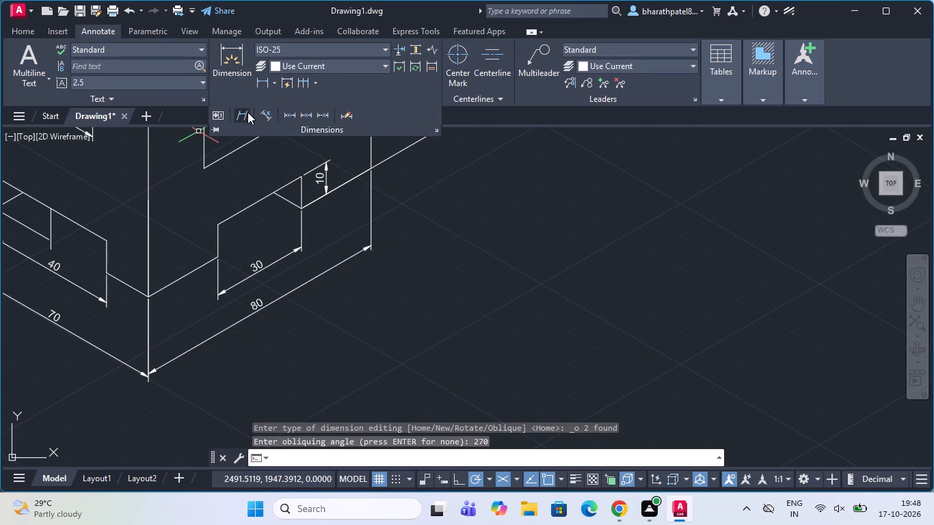
pyautogui.click(544, 198)
pyautogui.scroll(-1, 412, 249)
pyautogui.click(430, 241)
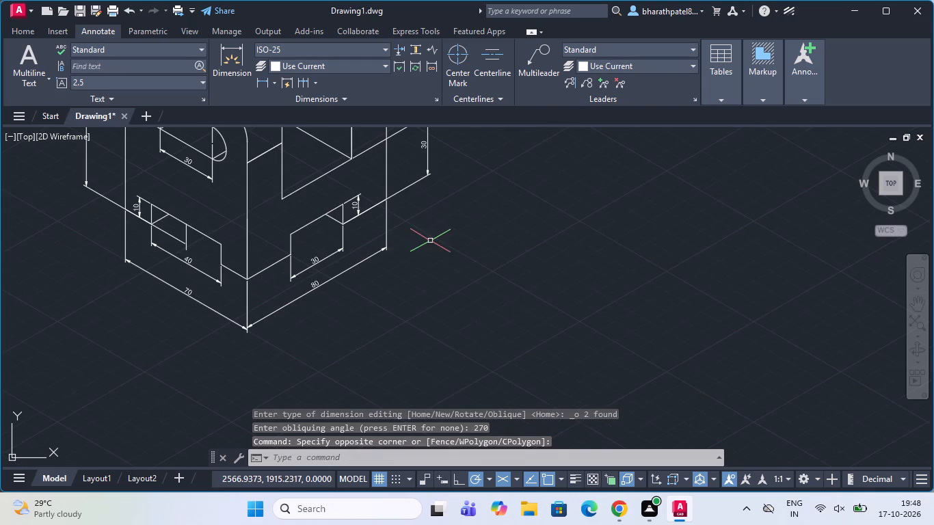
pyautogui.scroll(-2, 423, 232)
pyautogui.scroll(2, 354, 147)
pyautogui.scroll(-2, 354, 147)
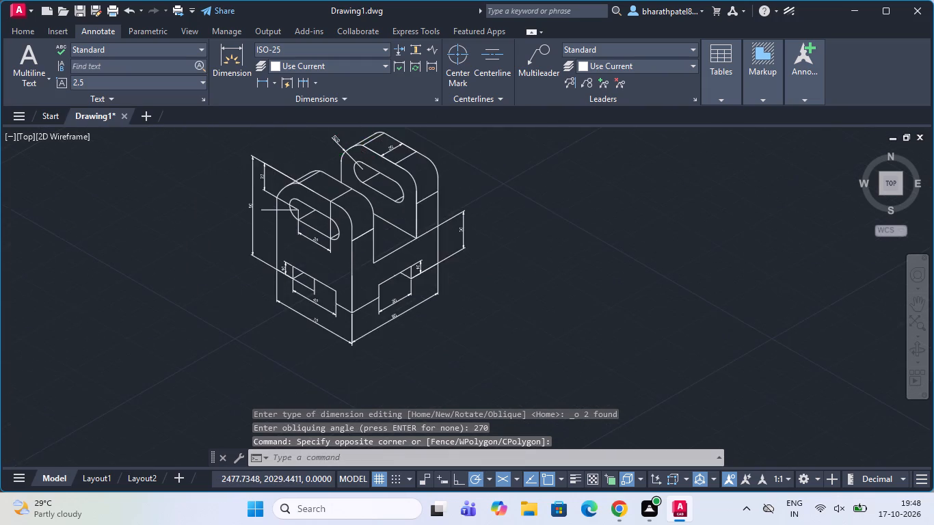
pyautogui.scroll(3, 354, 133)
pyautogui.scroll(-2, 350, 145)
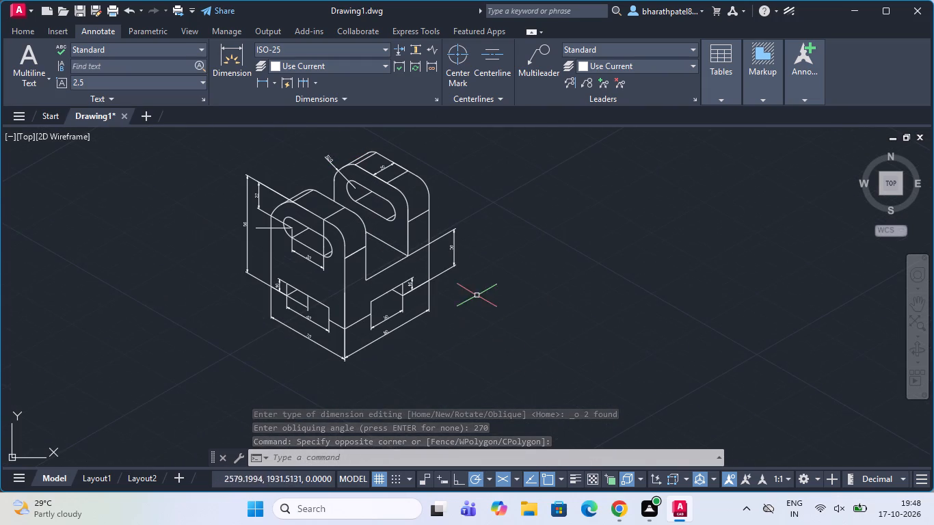
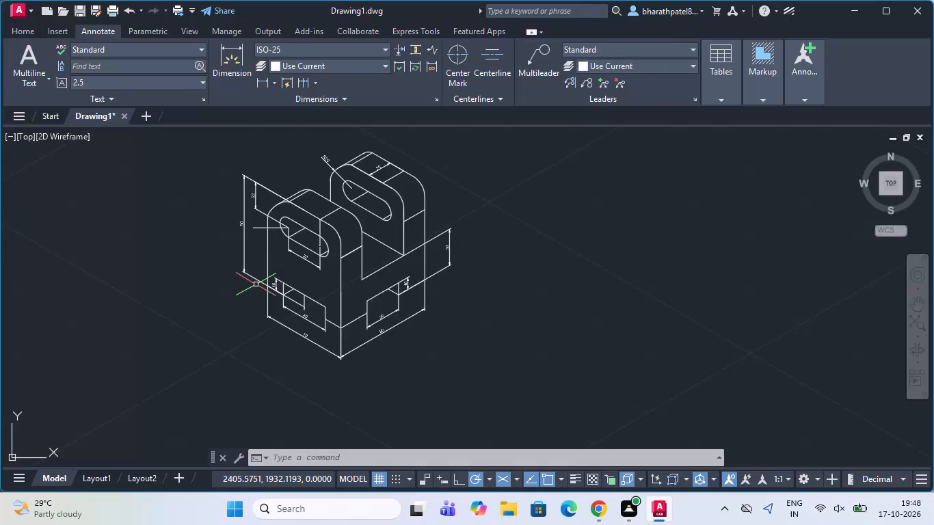
# Save the drawing in the Documents folder under the name S - H-Block.
pyautogui.hotkey('ctrl', 's')
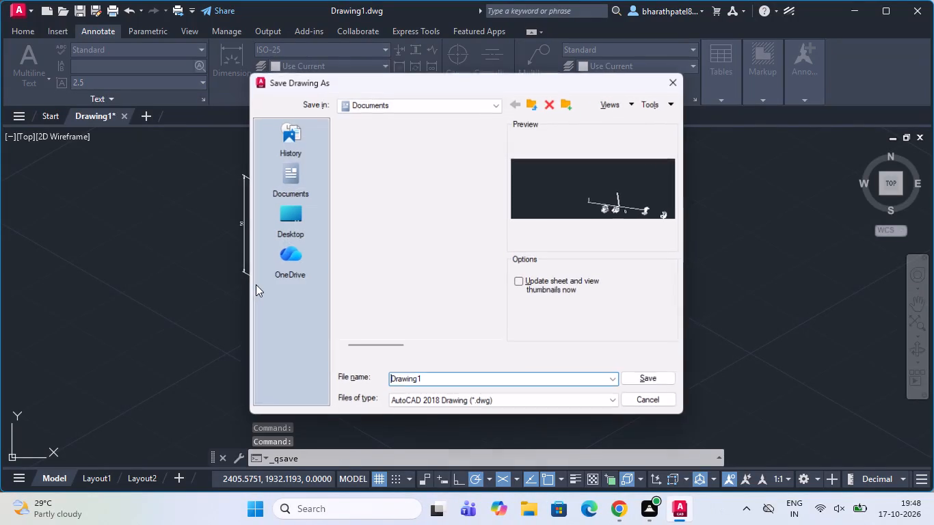
pyautogui.moveTo(453, 383); pyautogui.dragTo(348, 405)
pyautogui.hotkey('ctrl', 'v')
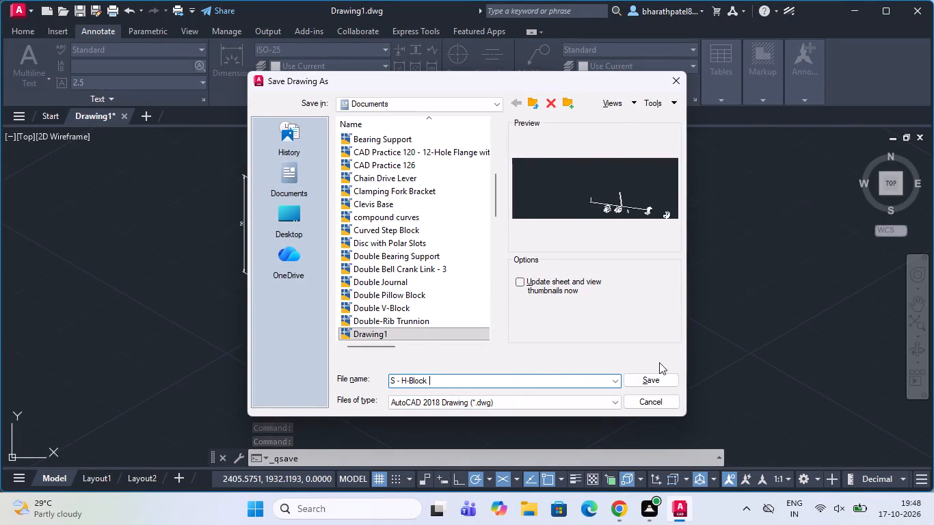
pyautogui.click(651, 378)
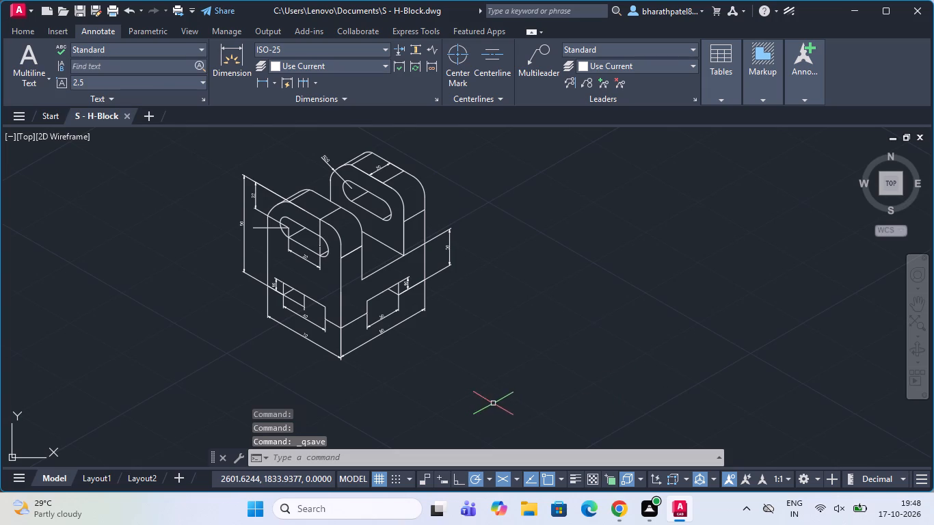
# Set up a centred plot using the DWG To PDF plotter and ISO expand A4 (297.00 x 210.00 MM) paper.
pyautogui.hotkey('ctrl', 'p')
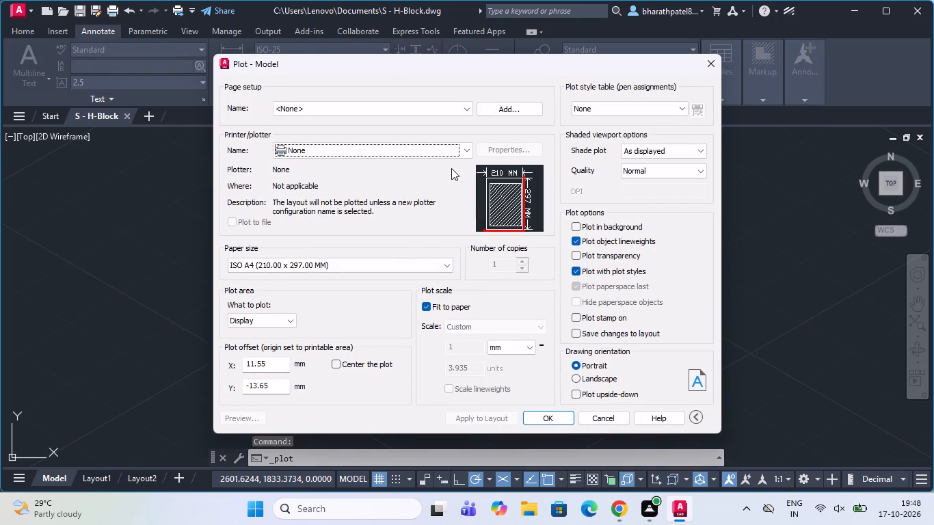
pyautogui.click(465, 150)
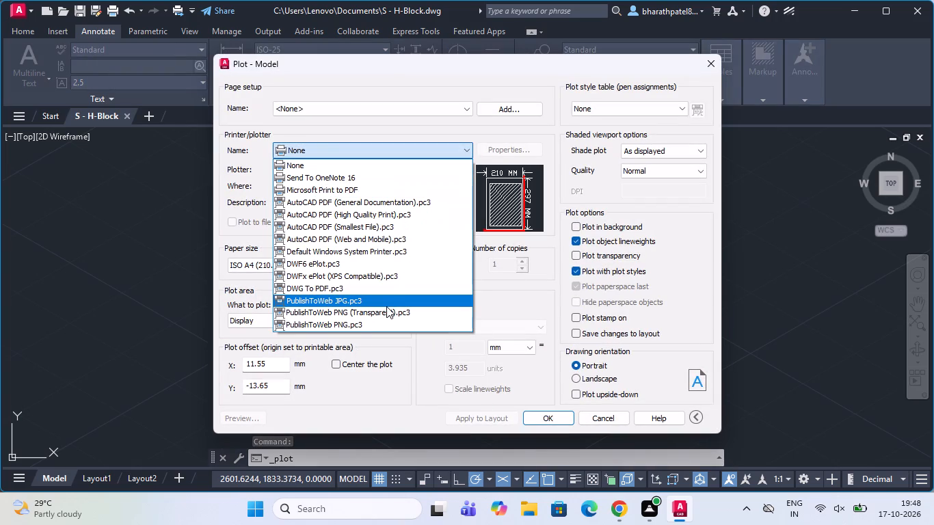
pyautogui.click(386, 290)
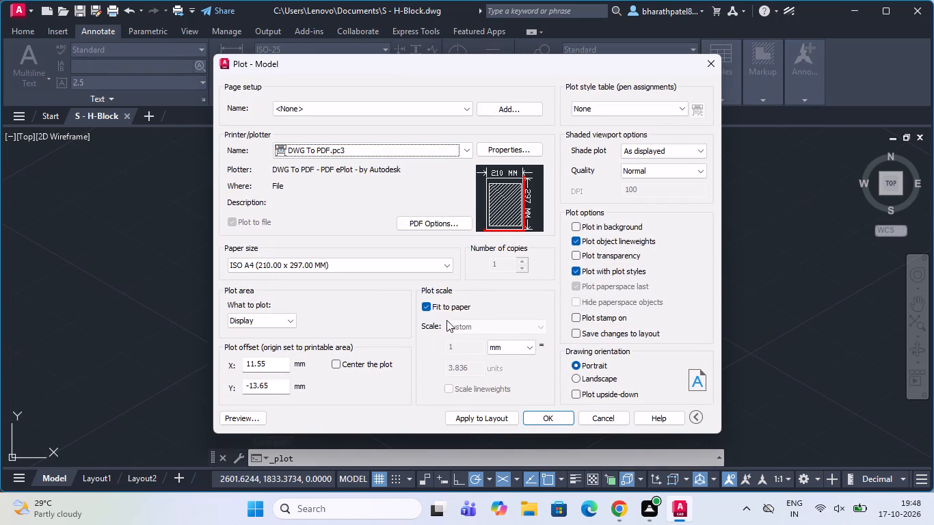
pyautogui.click(321, 266)
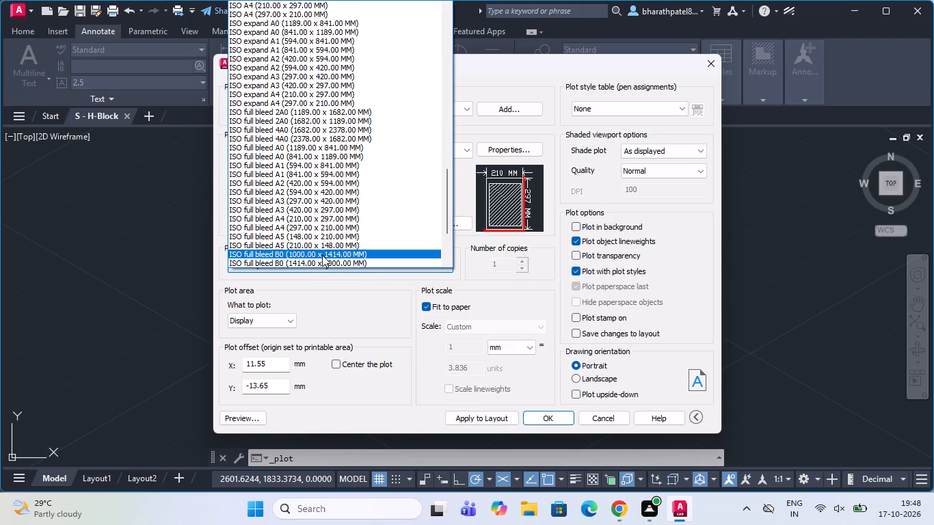
pyautogui.click(332, 105)
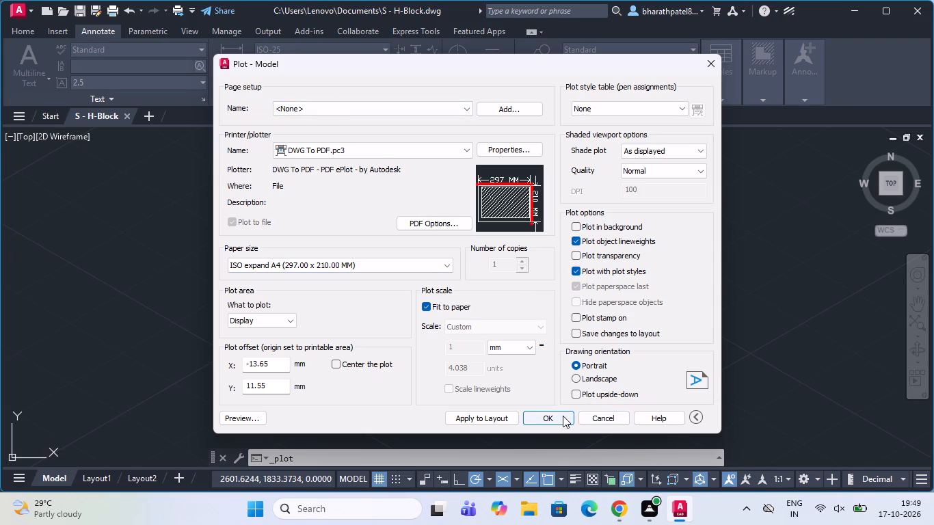
pyautogui.click(325, 114)
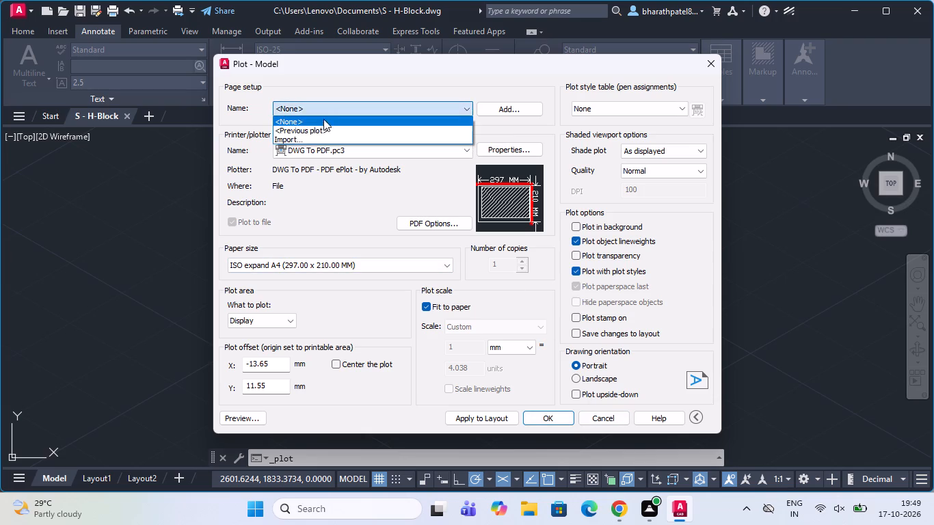
pyautogui.click(326, 109)
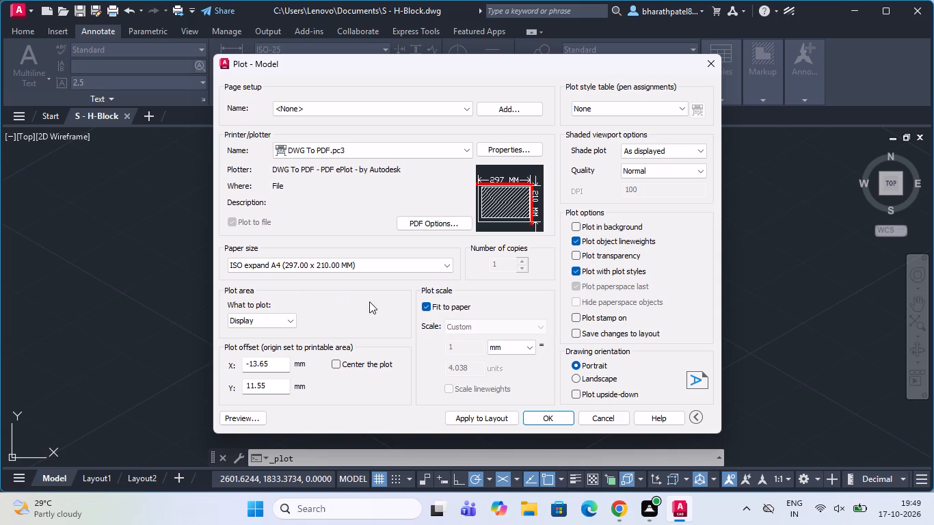
pyautogui.click(333, 364)
pyautogui.scroll(-2, 387, 336)
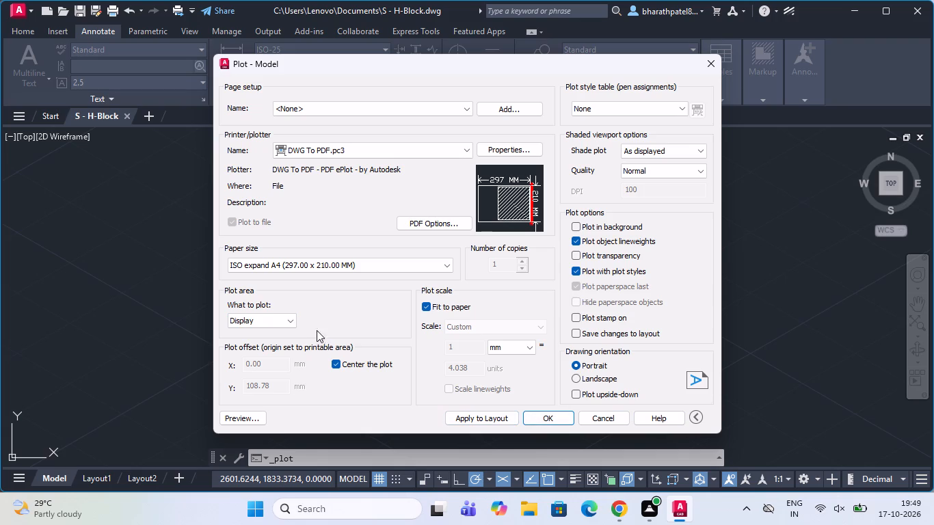
# Set the plot area to a window enclosing the whole dimensioned block.
pyautogui.click(282, 317)
pyautogui.click(267, 360)
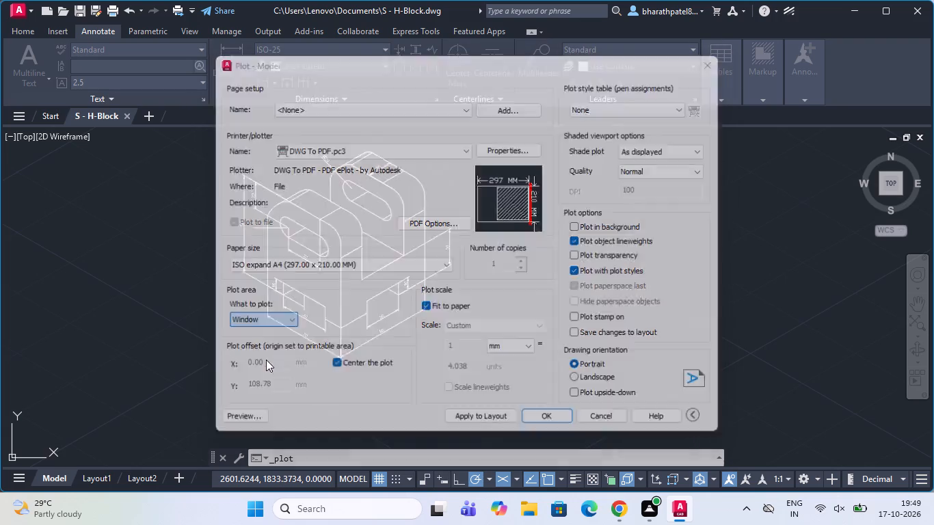
pyautogui.scroll(-2, 271, 342)
pyautogui.moveTo(241, 255); pyautogui.dragTo(244, 273)
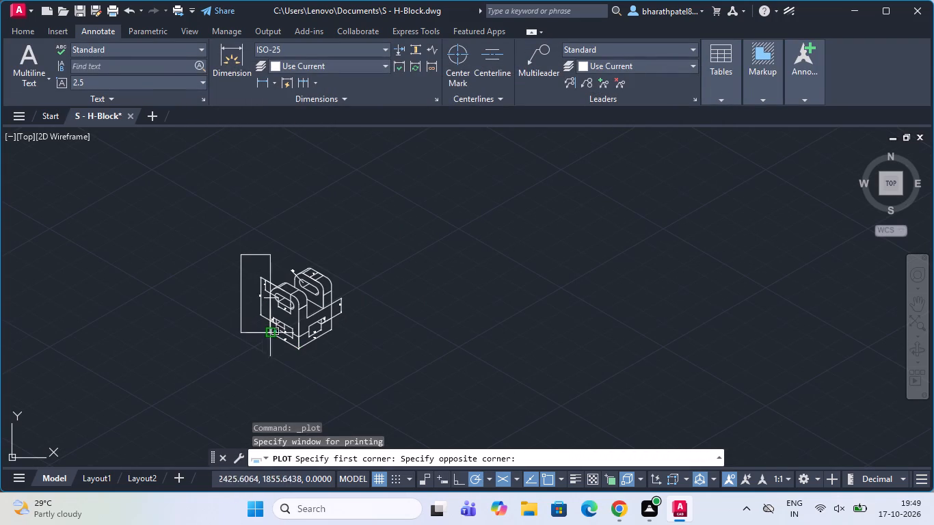
pyautogui.click(357, 355)
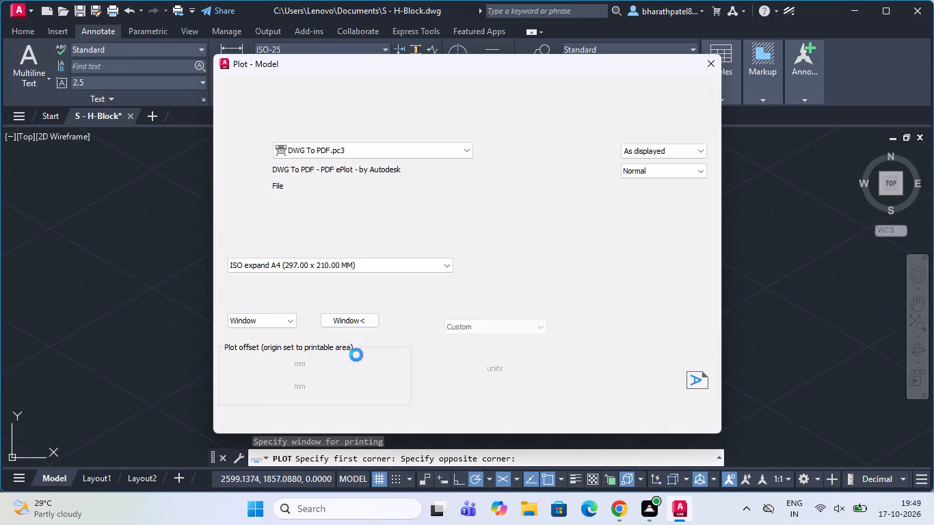
# Plot the drawing to S - H-Block-Model.pdf in Documents, then review the resulting PDF and close it.
pyautogui.click(531, 422)
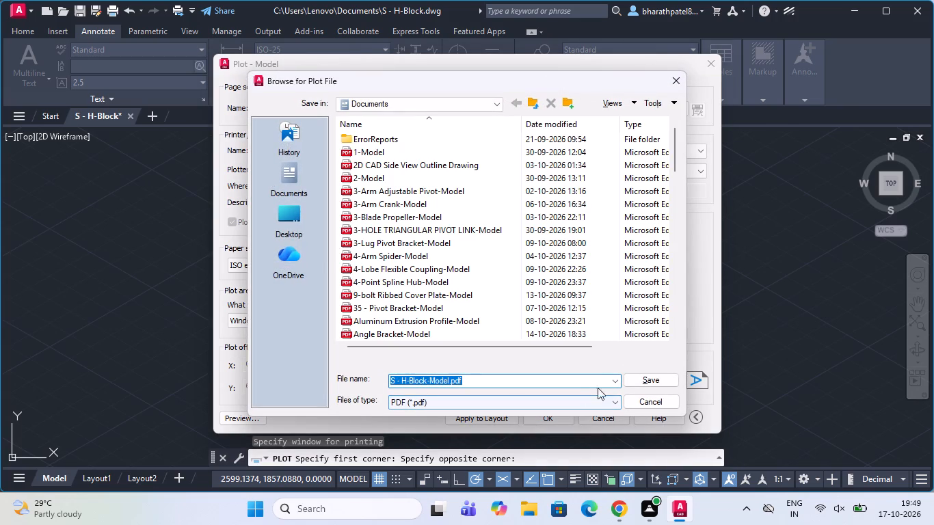
pyautogui.click(634, 381)
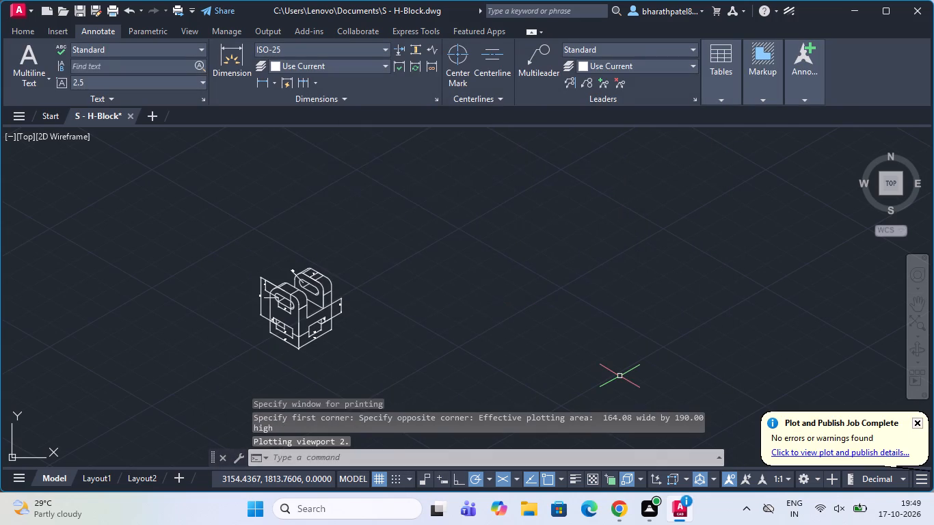
pyautogui.scroll(-3, 602, 335)
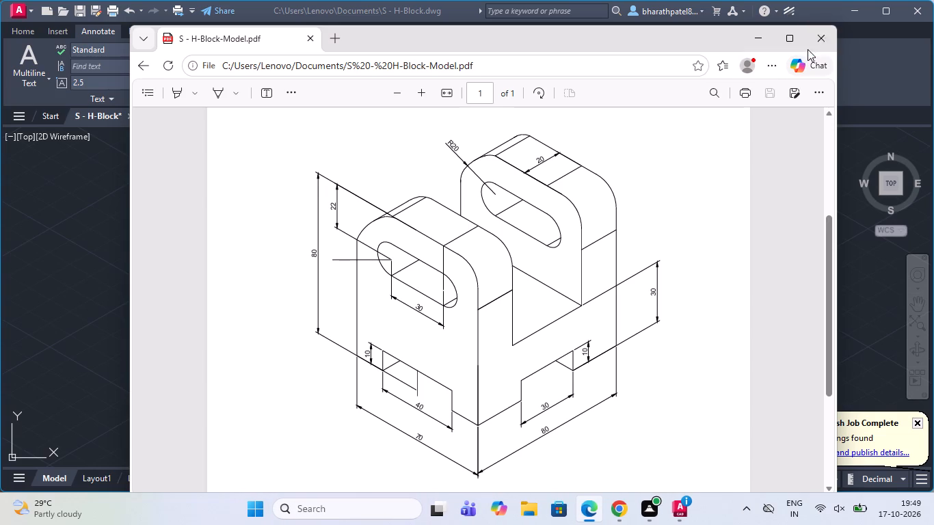
pyautogui.click(811, 44)
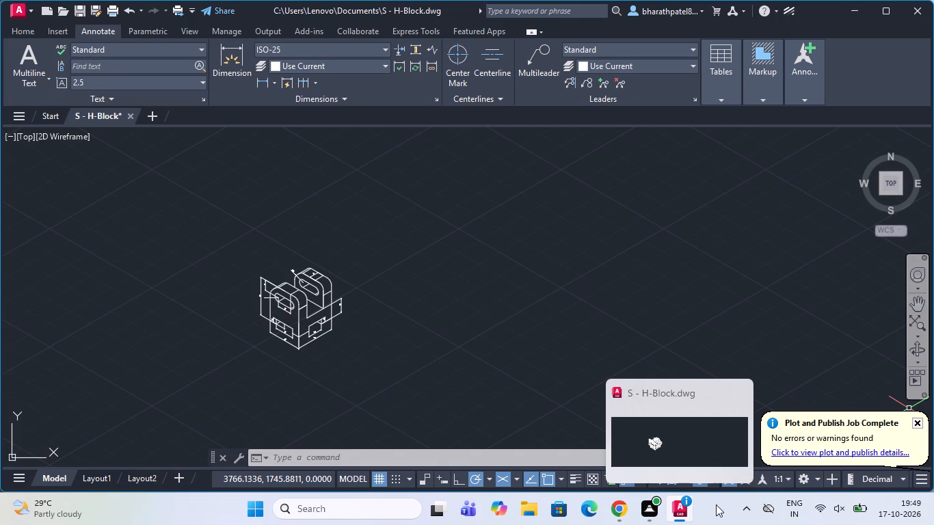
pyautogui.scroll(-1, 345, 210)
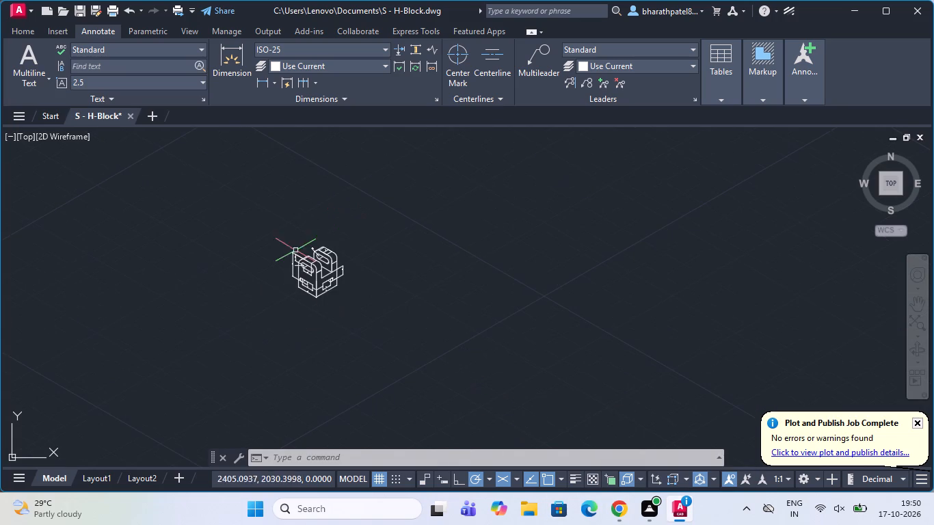